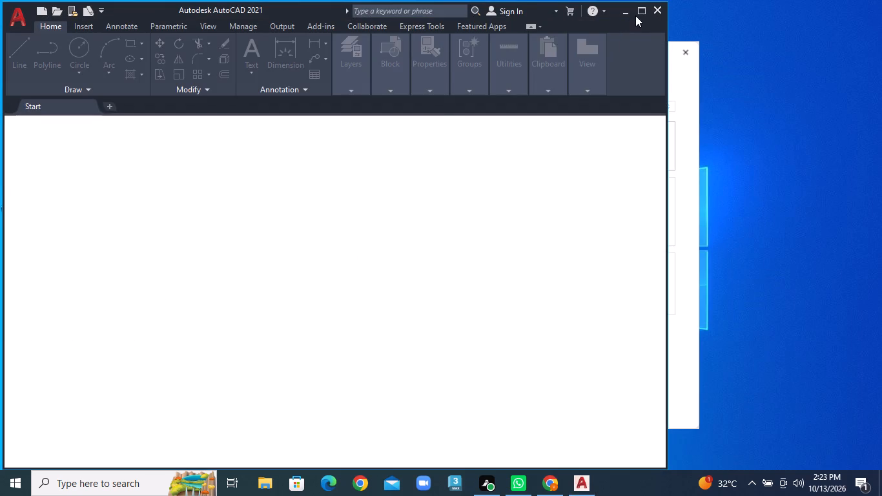
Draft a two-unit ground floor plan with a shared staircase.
Maximize the application window and start a new blank drawing.
click(639, 8)
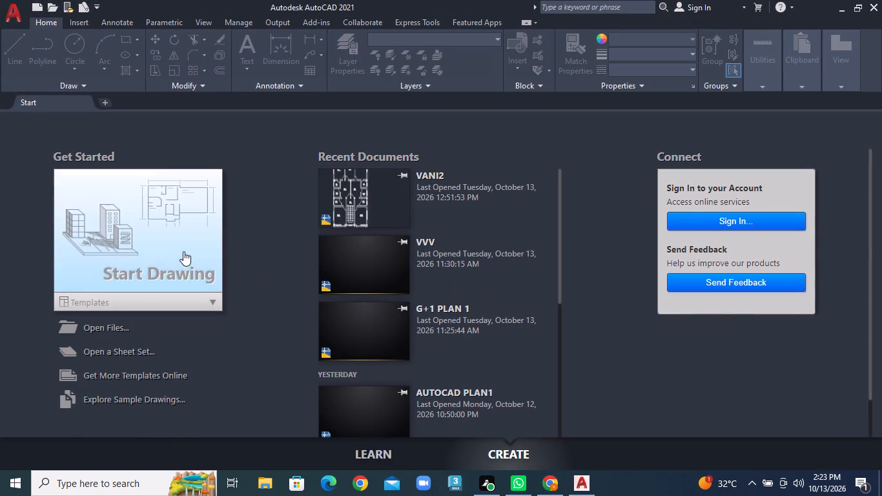
click(183, 247)
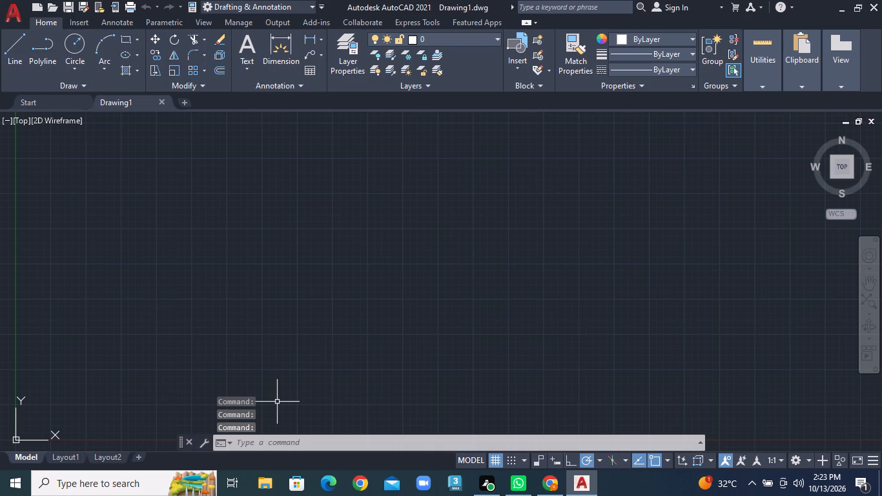
Turn on command log file recording for the drawing with LOGFILEON.
text(log)
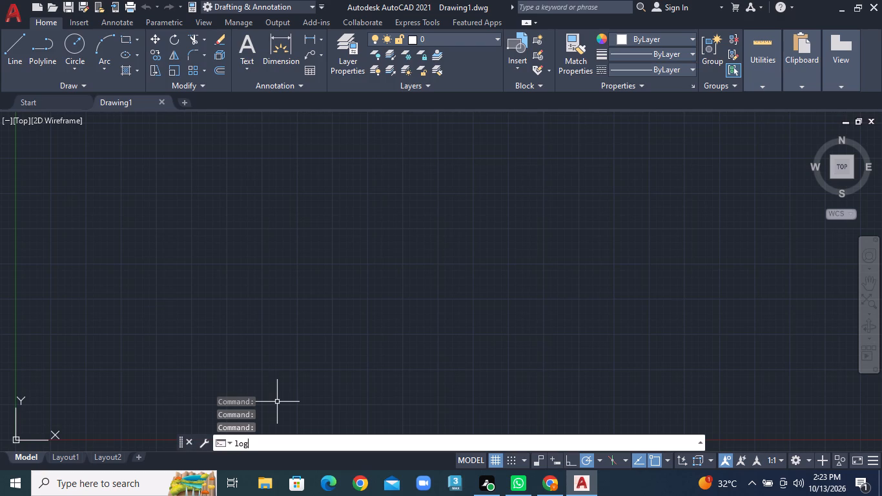
text(file)
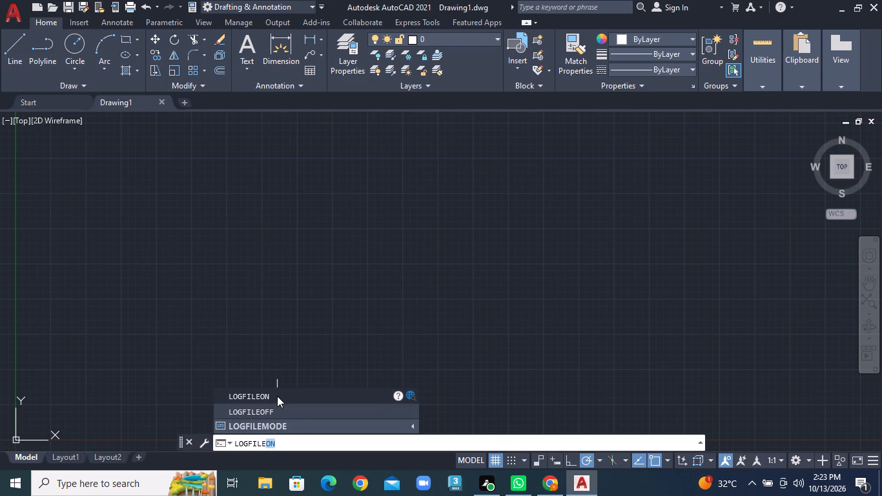
click(277, 396)
Set the drawing units' length type to Architectural.
text(un)
key(Return)
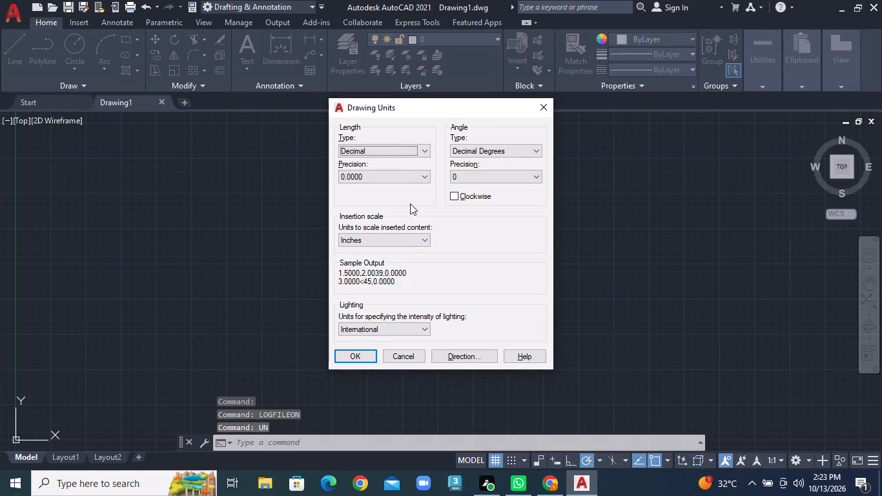
click(396, 149)
click(394, 164)
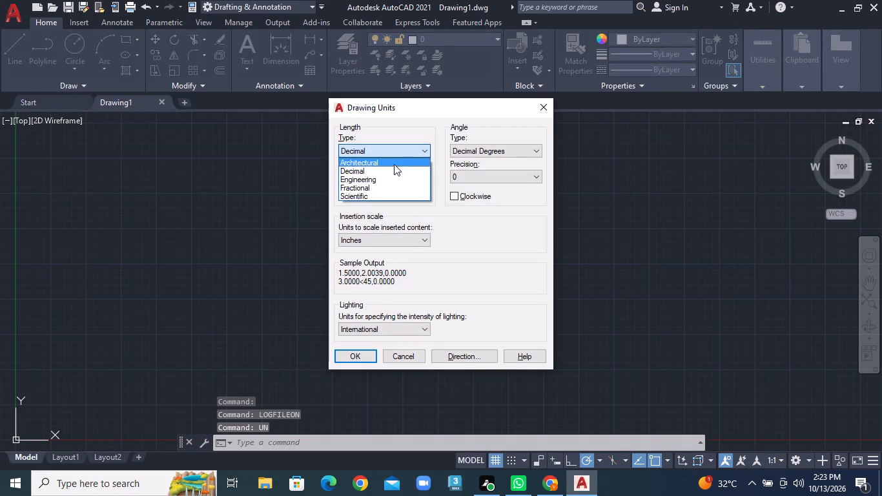
click(360, 356)
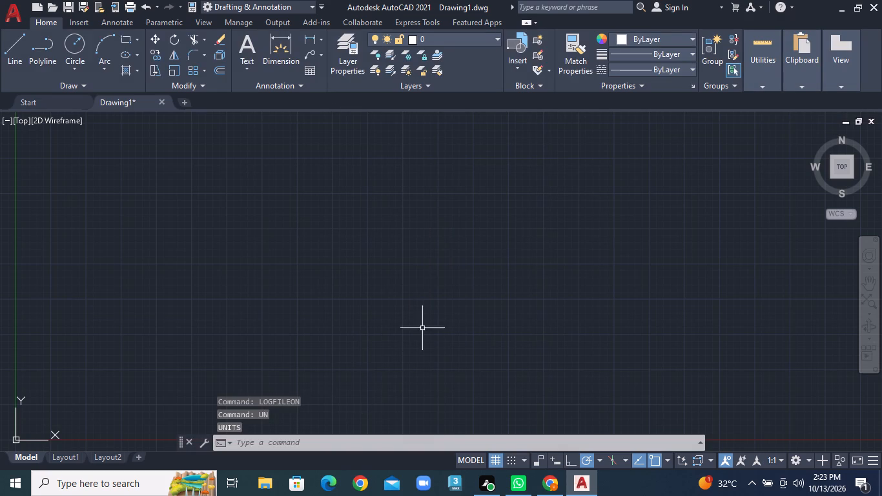
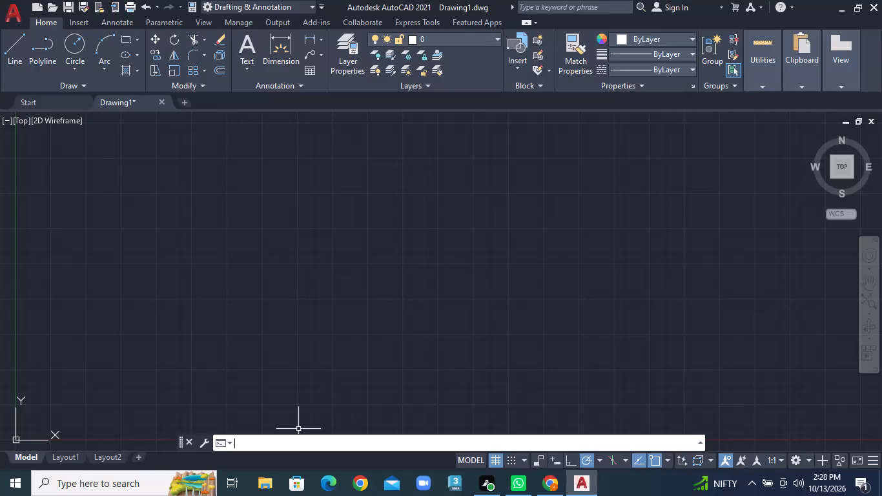
Set the default text height to 5" with the TEXTSIZE variable.
text(text)
text(size)
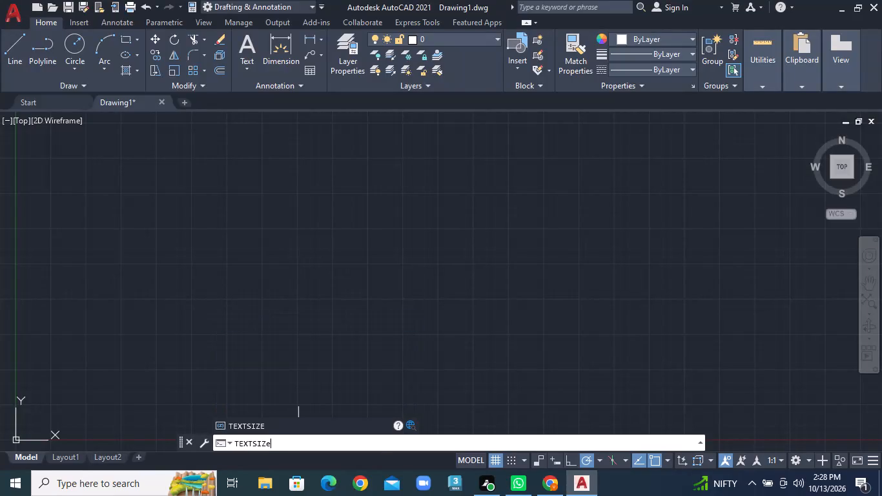
key(Return)
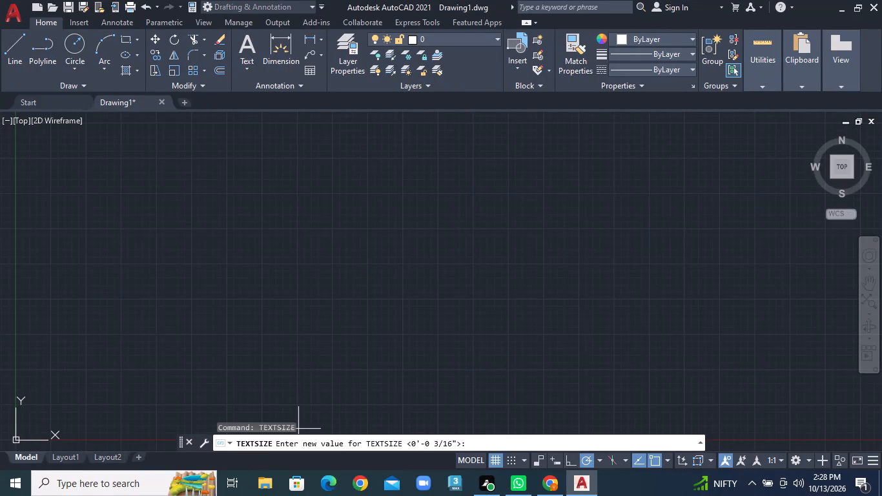
text(5")
key(Return)
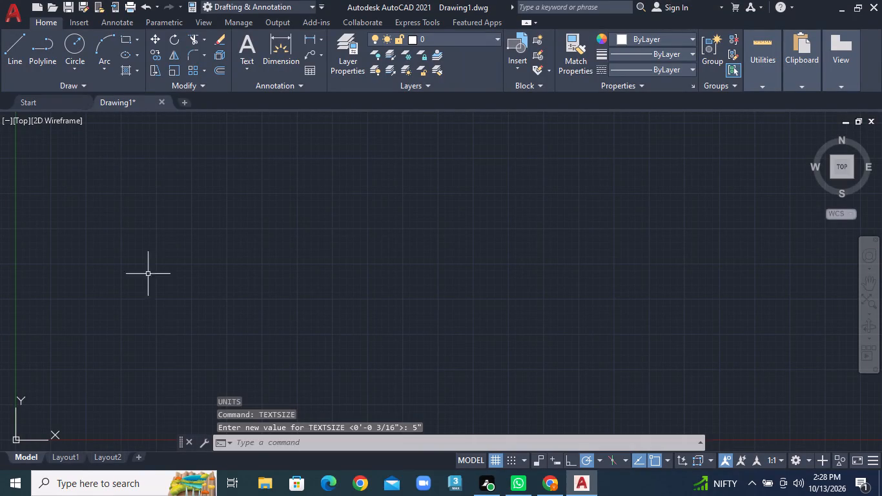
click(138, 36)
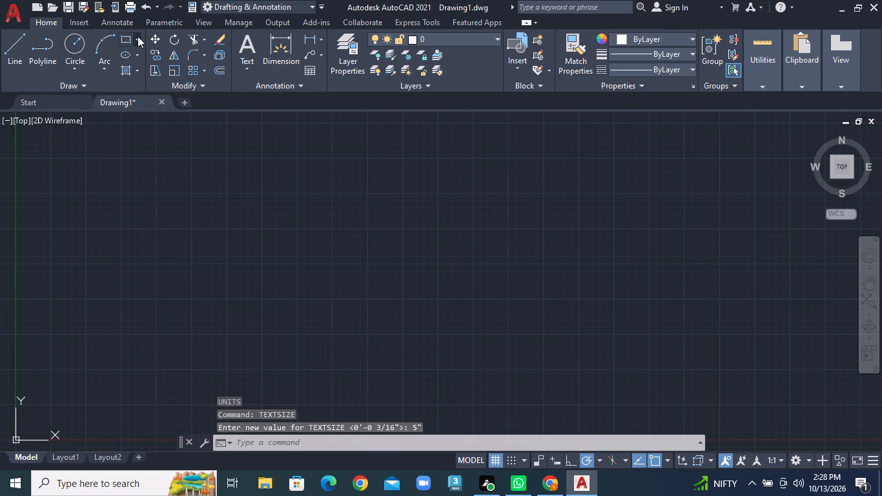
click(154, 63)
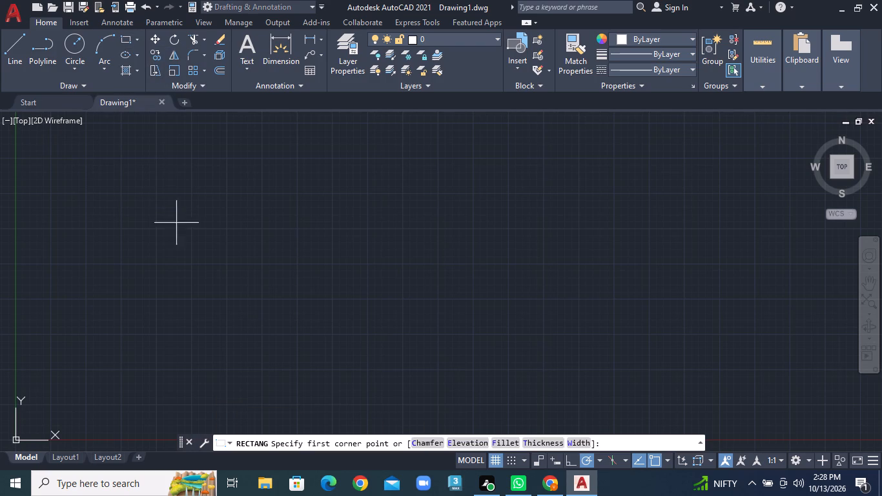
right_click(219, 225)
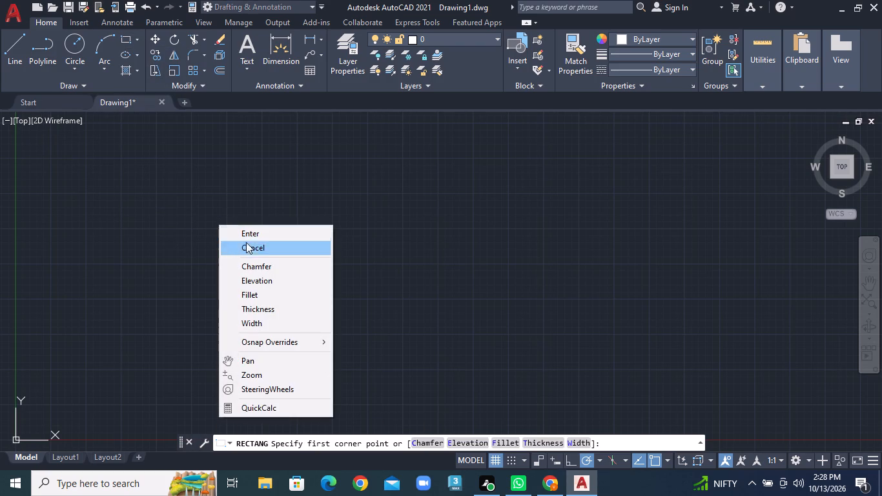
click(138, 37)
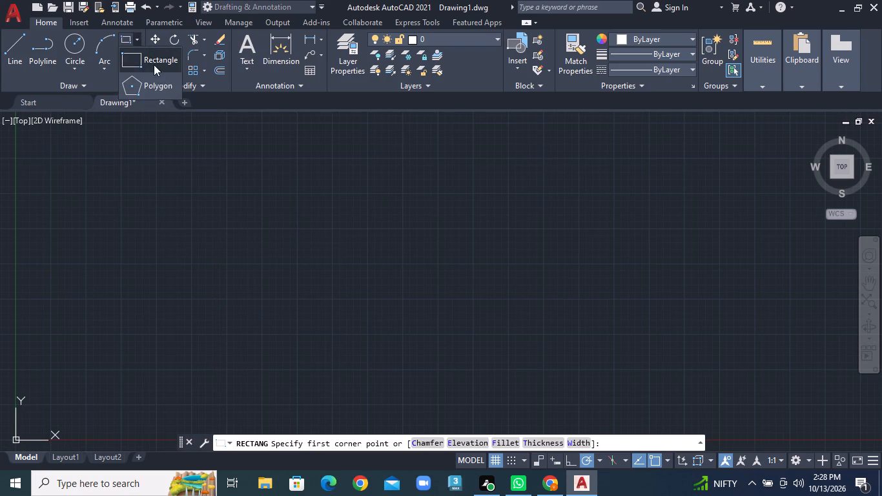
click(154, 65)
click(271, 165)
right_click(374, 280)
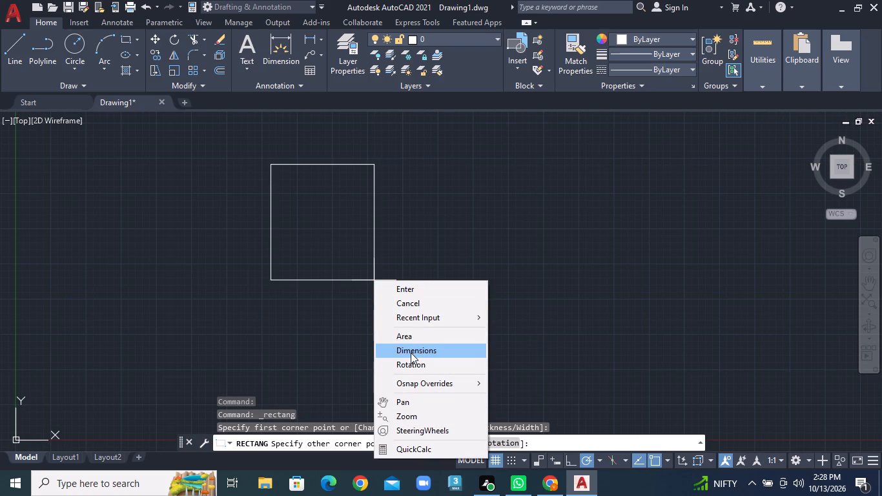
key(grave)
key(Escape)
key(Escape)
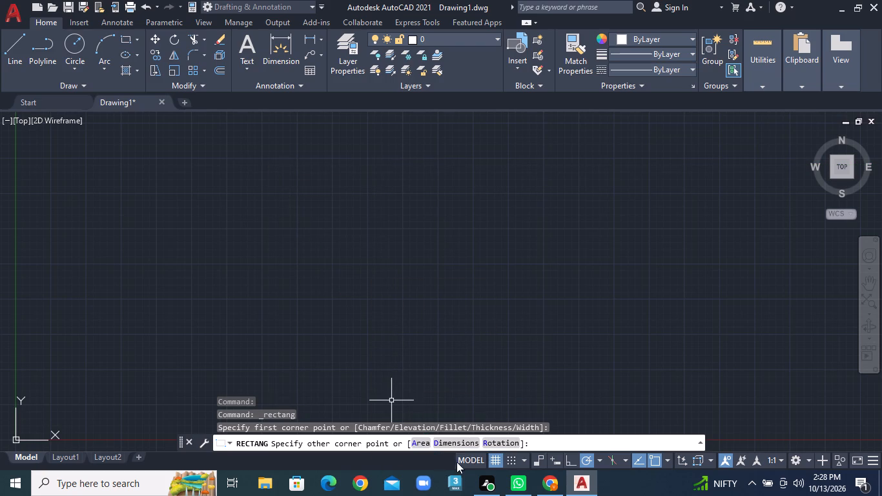
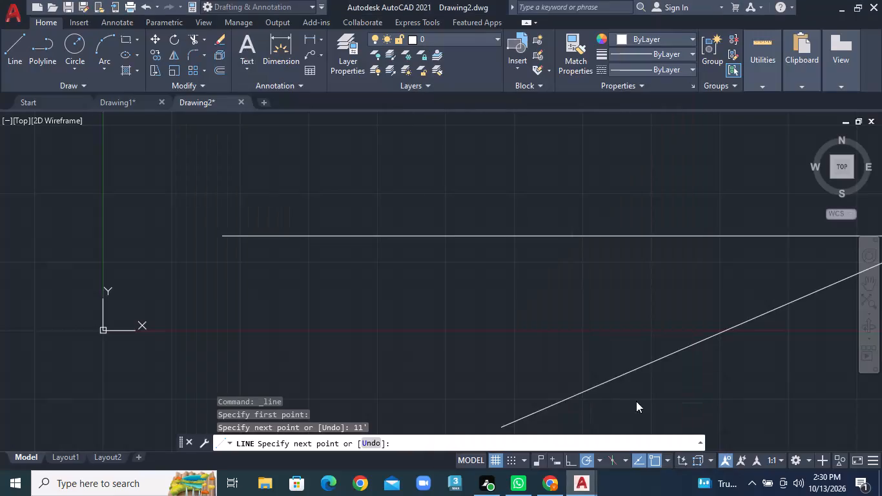
End the Line command, leaving the 11' horizontal line as a single segment.
scroll(475, 209, down, 8)
key(Escape)
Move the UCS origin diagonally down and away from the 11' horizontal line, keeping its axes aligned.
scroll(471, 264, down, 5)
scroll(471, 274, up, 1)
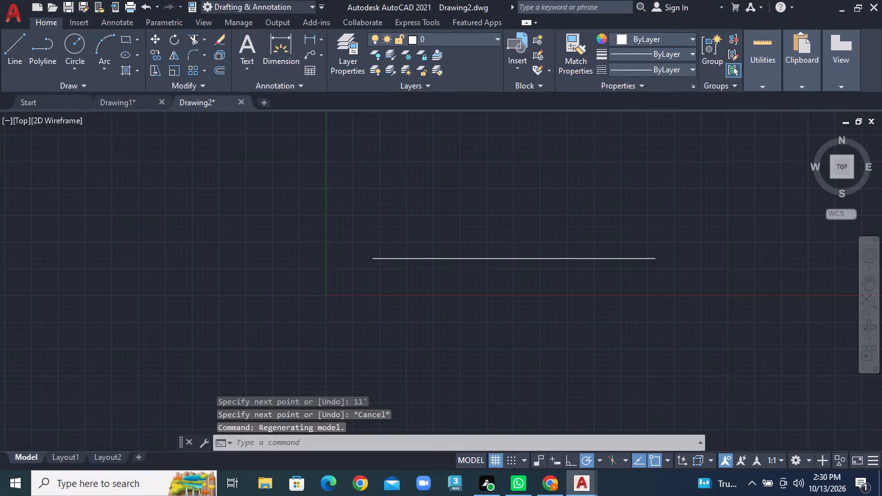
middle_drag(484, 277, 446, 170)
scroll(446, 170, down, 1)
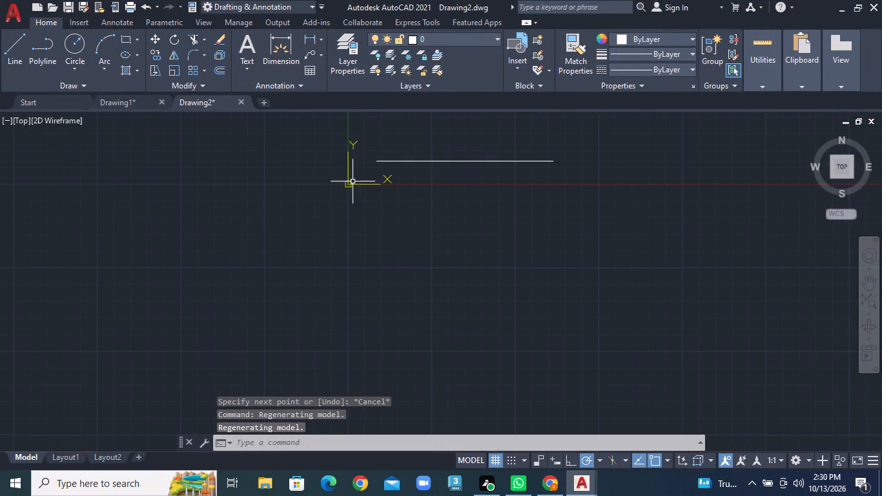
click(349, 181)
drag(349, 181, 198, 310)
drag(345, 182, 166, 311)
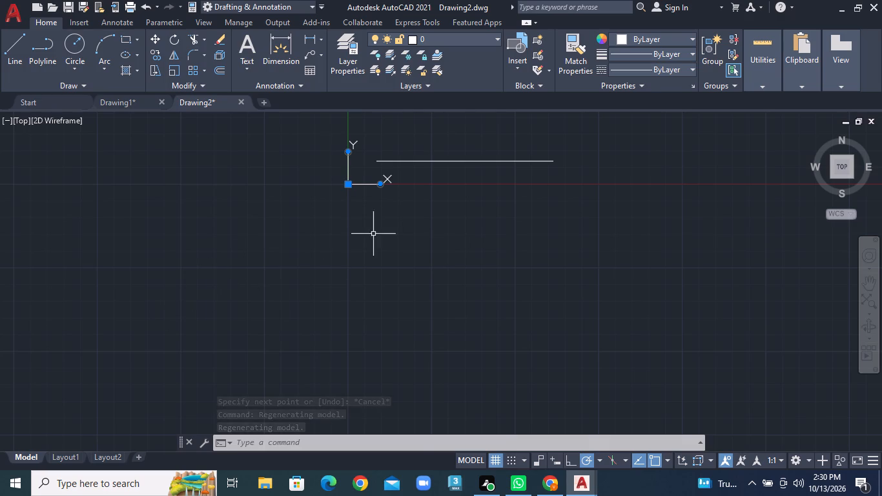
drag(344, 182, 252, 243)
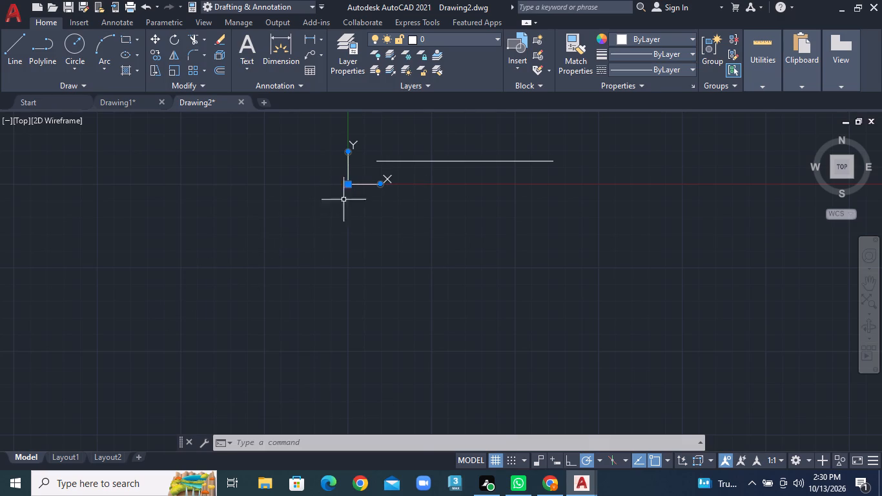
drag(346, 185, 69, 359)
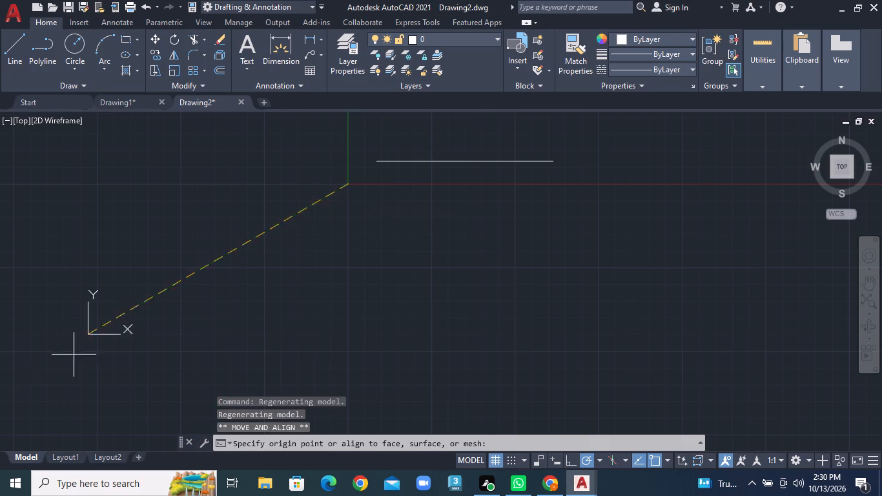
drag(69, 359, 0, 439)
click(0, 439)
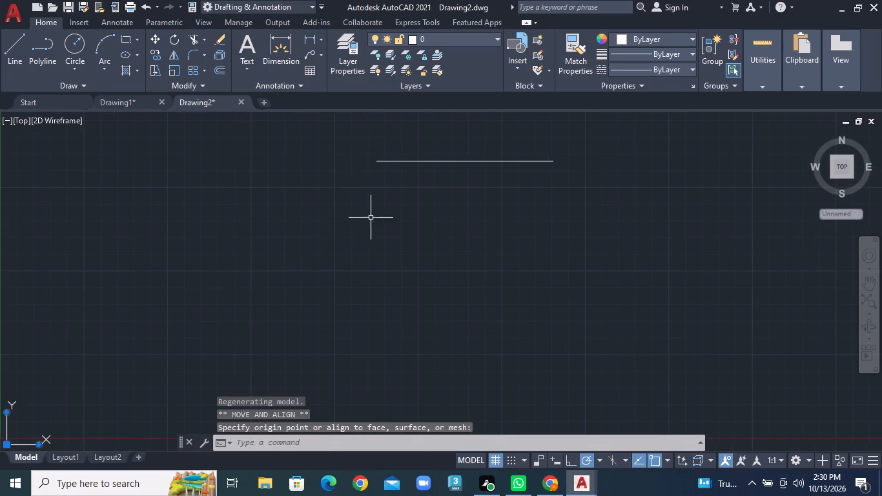
Move the UCS origin again, farther below and to the left of the 11' horizontal line, clear of the drafting area.
middle_click(418, 174)
middle_drag(409, 179, 407, 187)
middle_drag(399, 245, 396, 273)
scroll(461, 246, up, 2)
scroll(469, 189, down, 2)
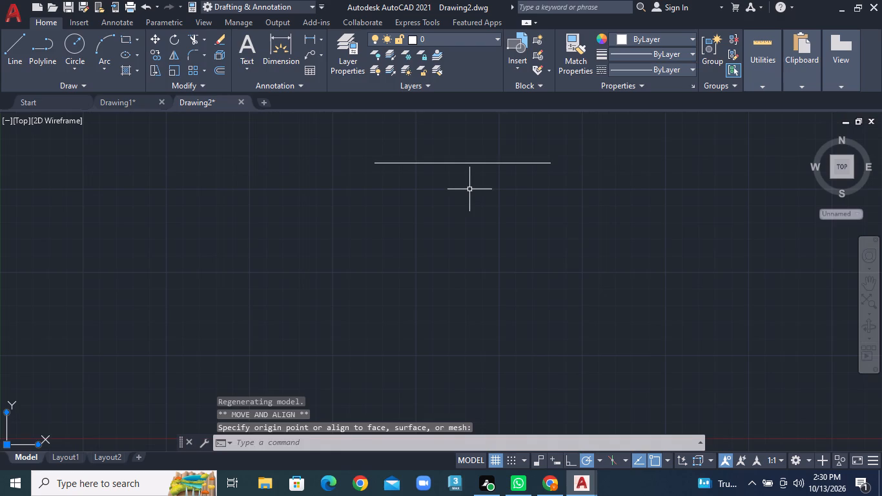
scroll(469, 189, down, 4)
middle_drag(469, 189, 404, 218)
middle_click(404, 214)
middle_click(404, 209)
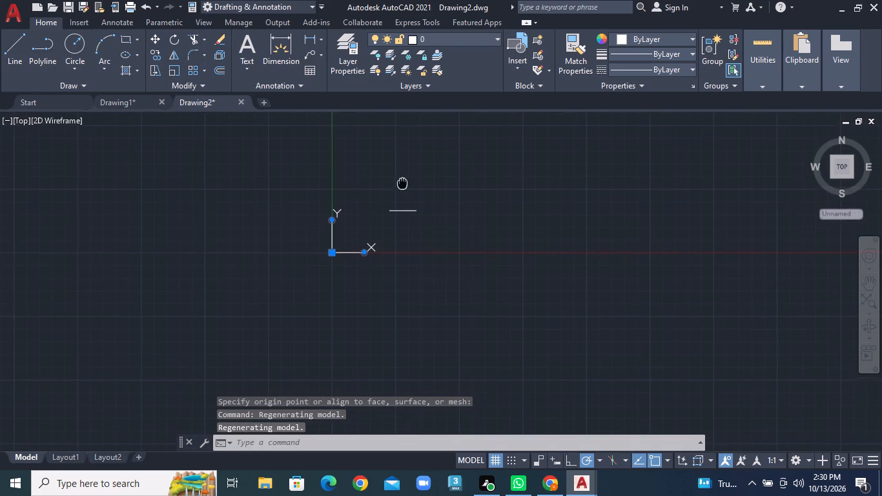
middle_click(402, 163)
scroll(395, 168, up, 2)
middle_drag(385, 245, 402, 131)
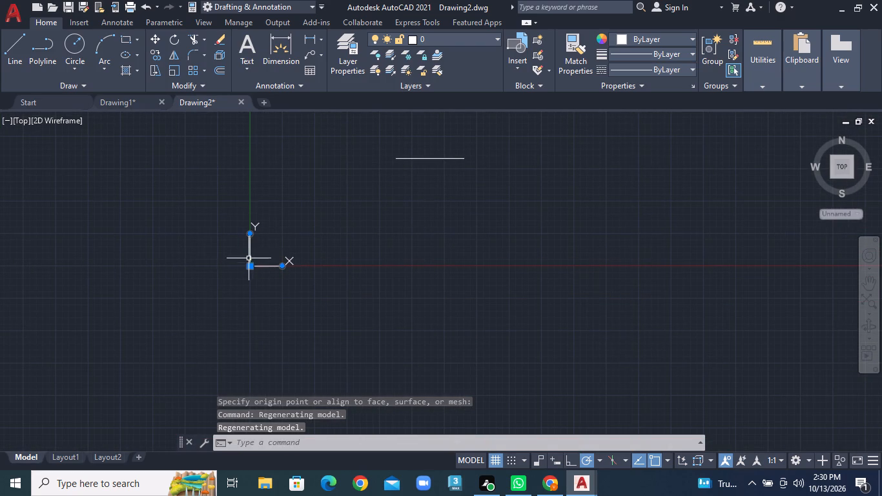
drag(250, 265, 0, 417)
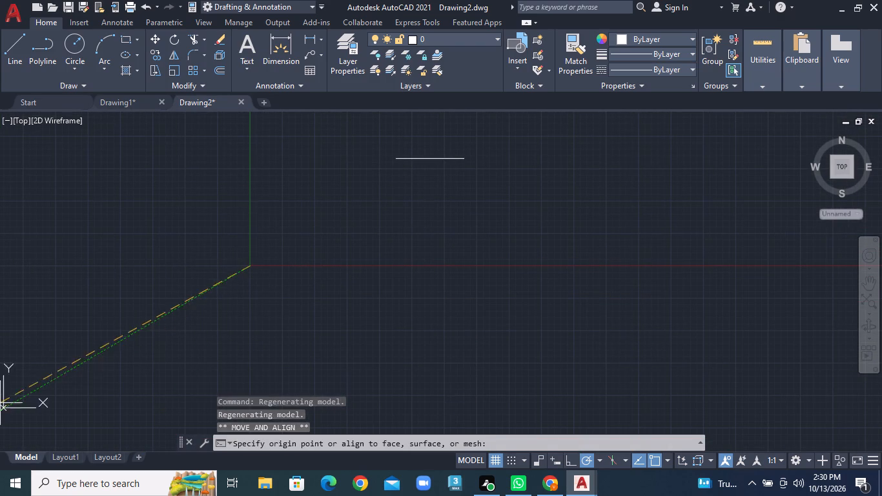
drag(0, 417, 0, 425)
click(0, 425)
middle_drag(431, 154, 405, 152)
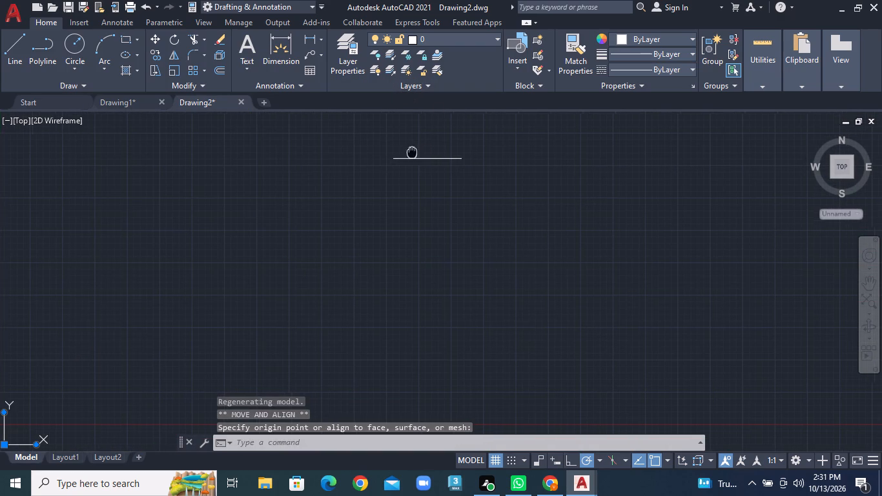
middle_drag(405, 152, 376, 156)
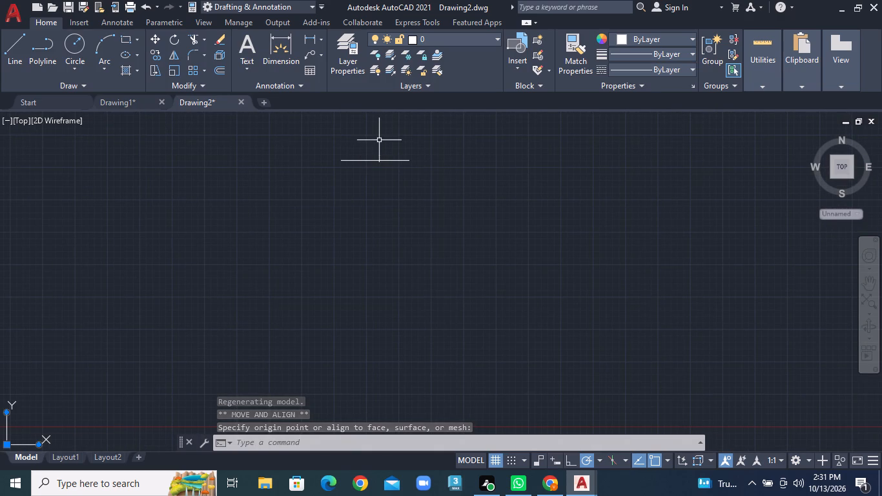
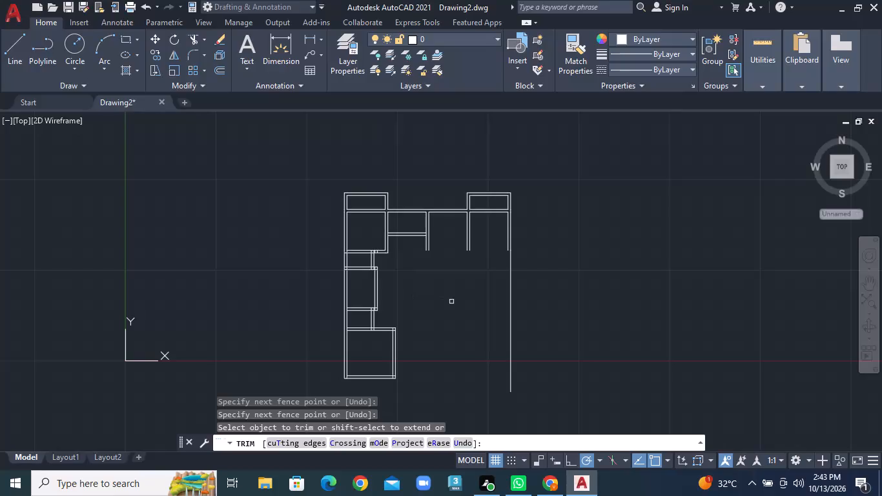
Trim the two short vertical stubs inside the bottom wall of the upper-left room, just right of the narrow connecting wall.
scroll(469, 227, up, 1)
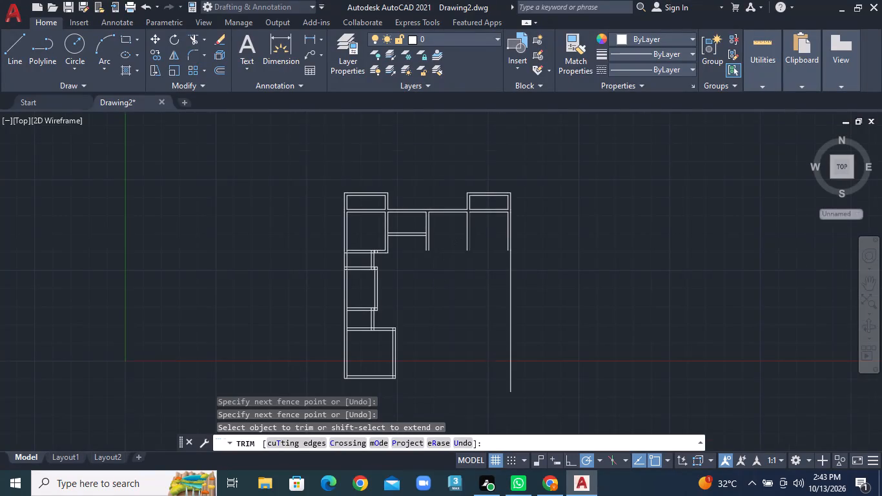
scroll(346, 247, up, 3)
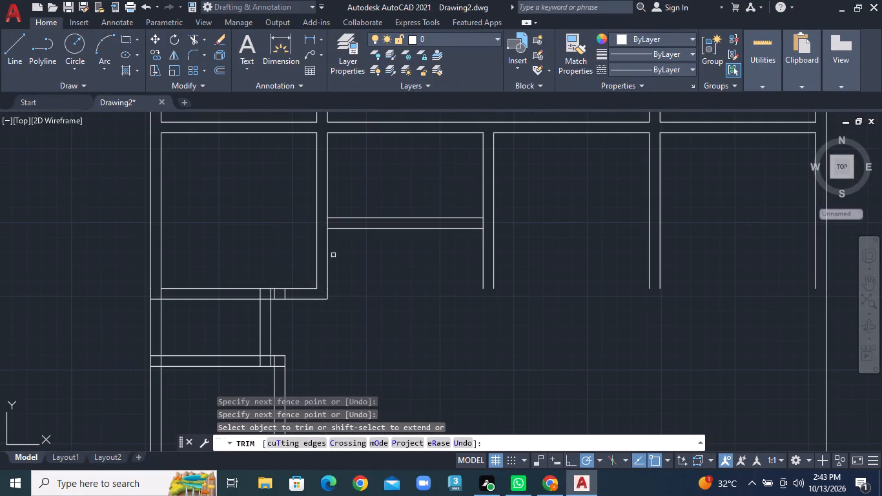
scroll(275, 293, up, 3)
click(271, 295)
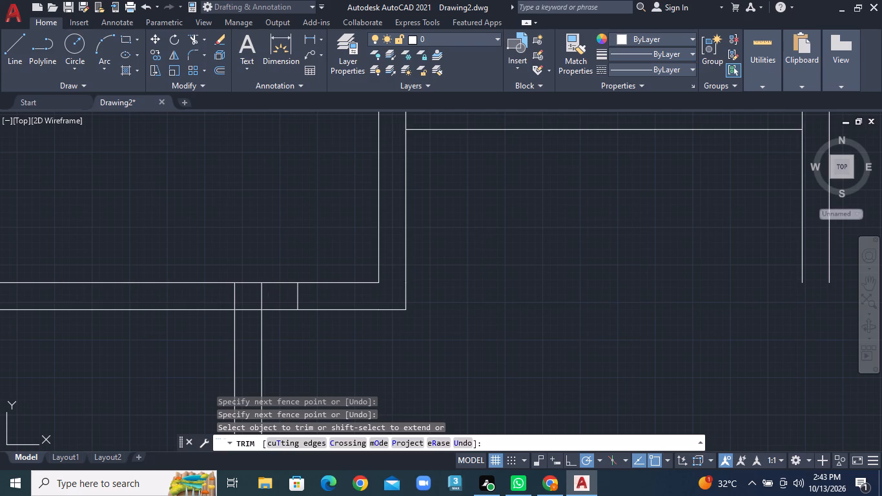
click(298, 300)
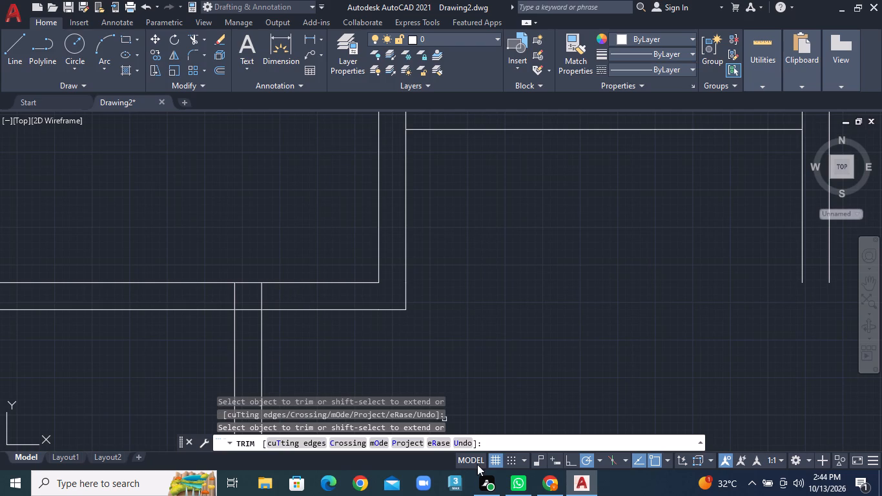
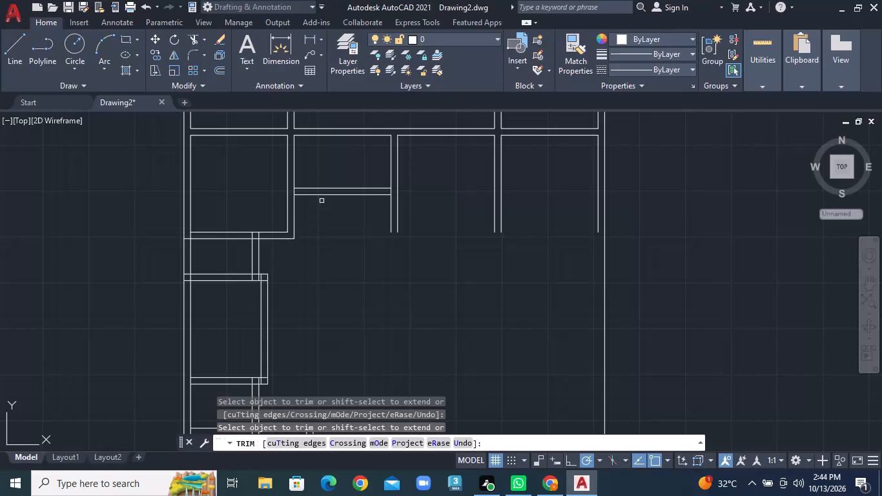
Draw a vertical line continuing the east outer wall's inner line down to near the lower end of its outer line.
middle_drag(322, 201, 325, 260)
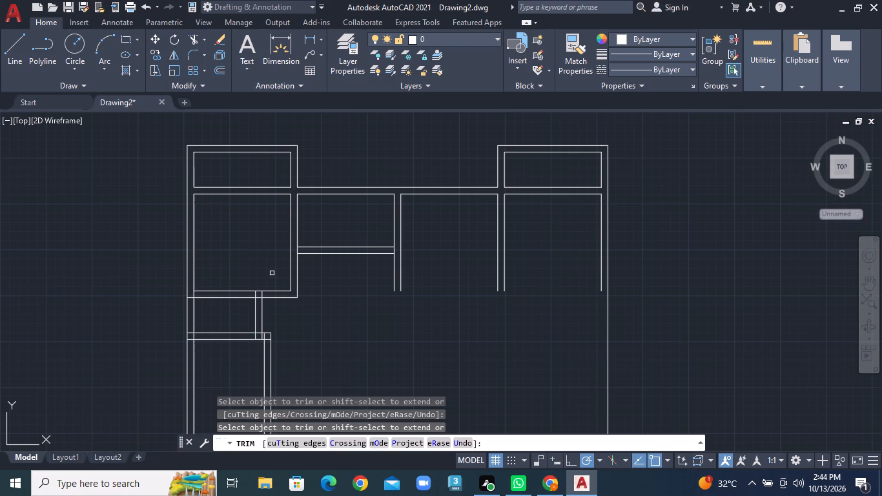
scroll(327, 280, down, 1)
middle_drag(336, 281, 300, 256)
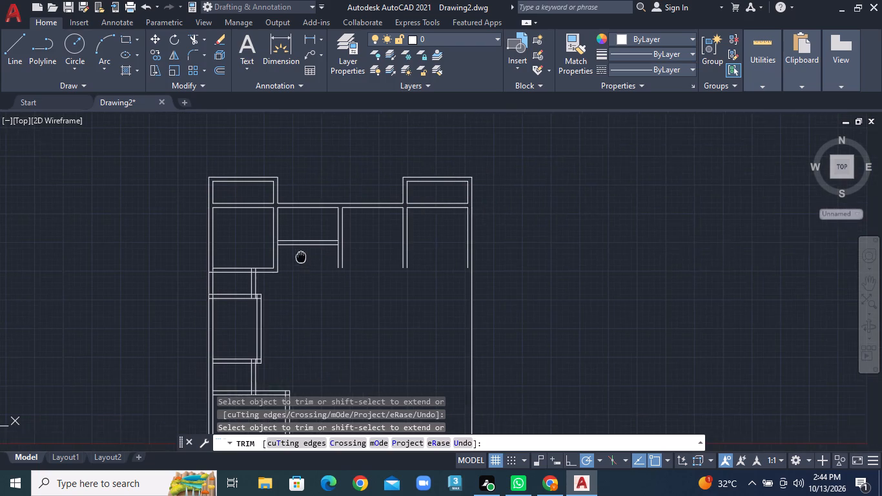
middle_drag(300, 256, 298, 253)
middle_drag(389, 303, 440, 167)
scroll(438, 201, down, 1)
click(23, 57)
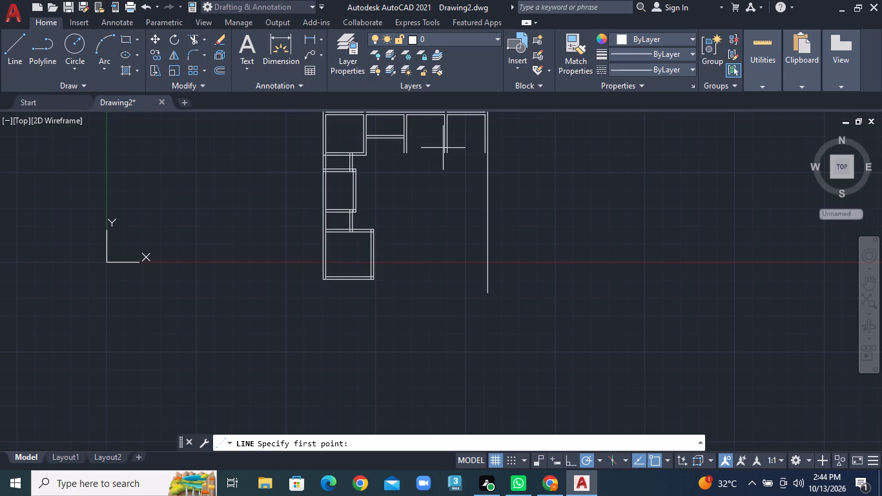
scroll(478, 155, up, 1)
click(486, 152)
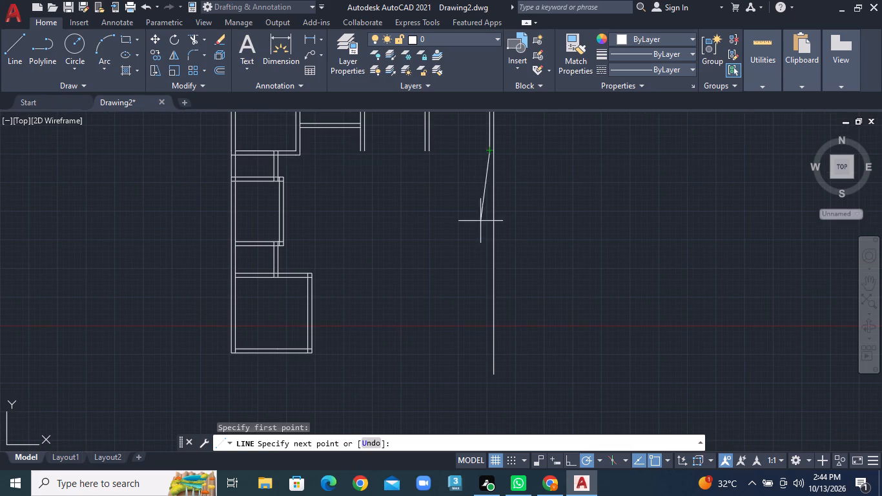
double_click(487, 366)
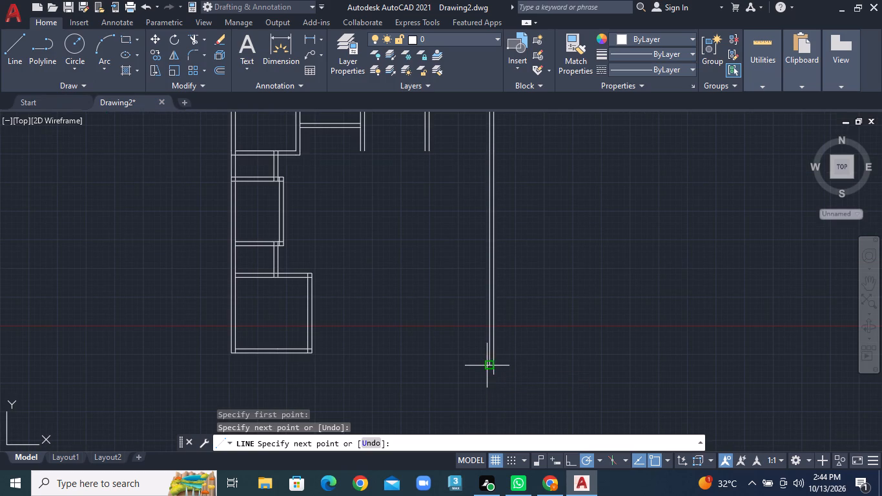
right_click(487, 366)
click(530, 223)
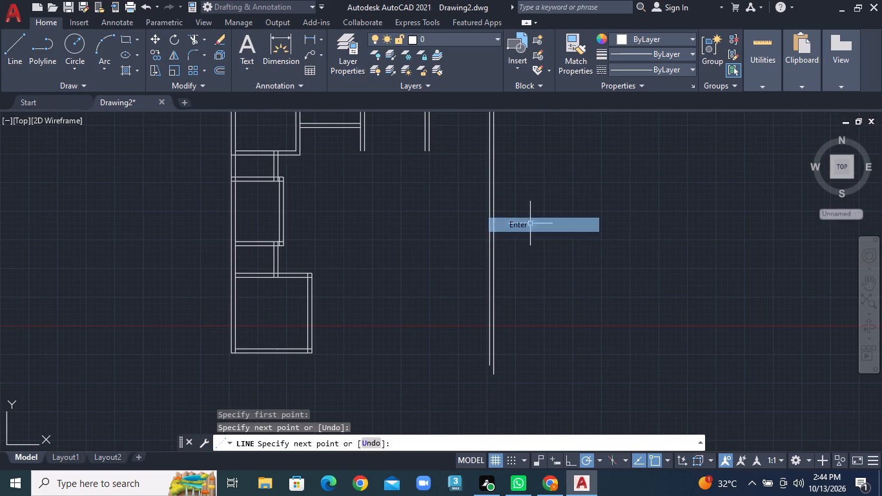
Draw a horizontal line from the lower-left room's outer bottom-right corner across to the outer line of the east wall.
middle_drag(441, 225, 422, 292)
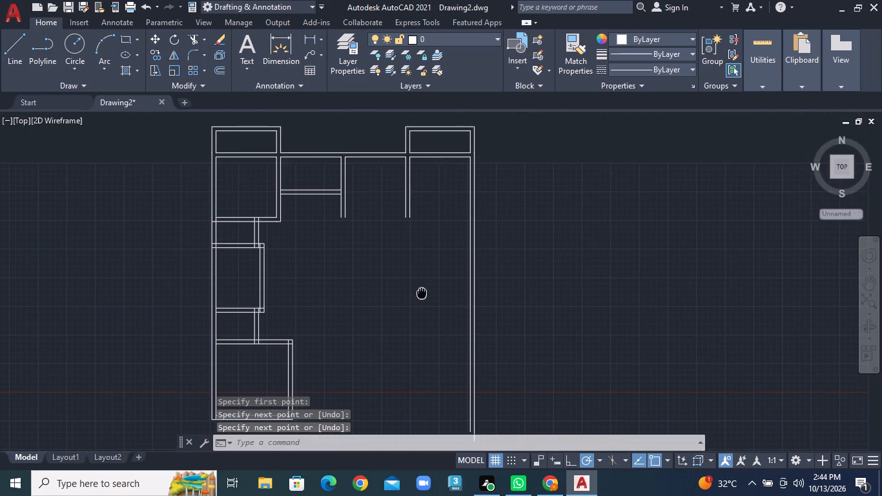
middle_drag(422, 292, 424, 207)
scroll(313, 274, up, 2)
middle_drag(319, 308, 318, 269)
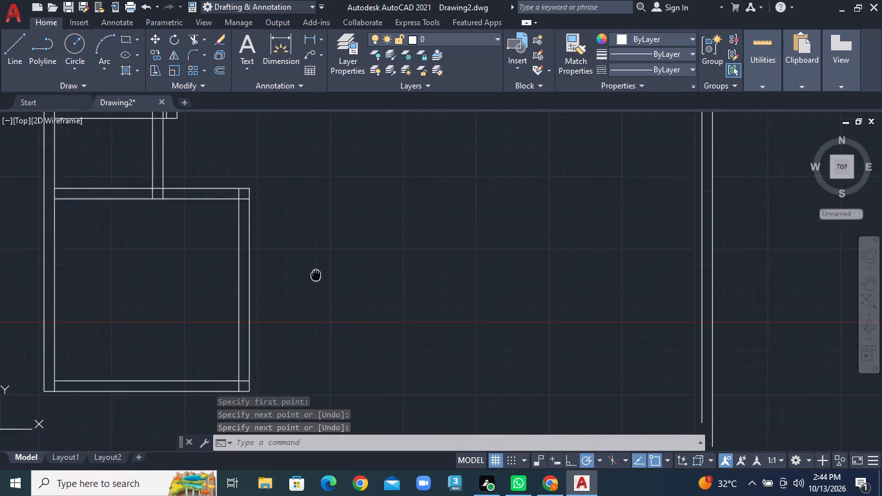
middle_drag(318, 269, 327, 247)
scroll(327, 247, up, 1)
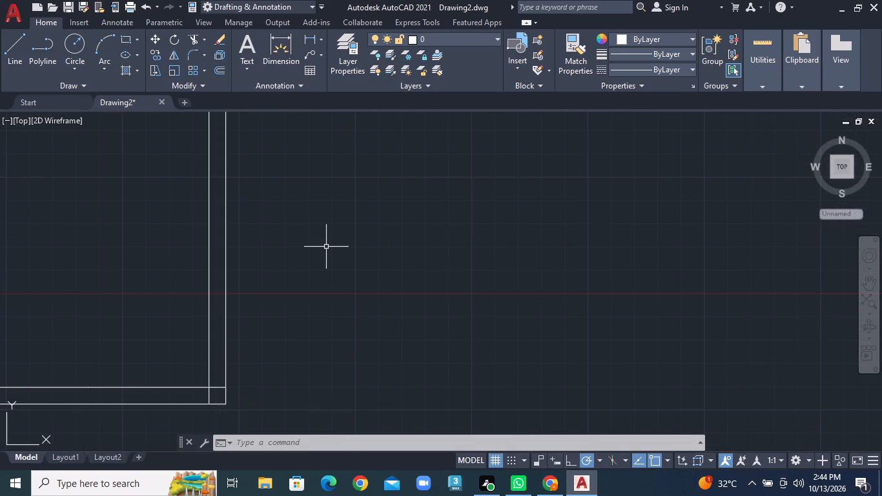
middle_drag(352, 223, 331, 319)
scroll(405, 230, down, 2)
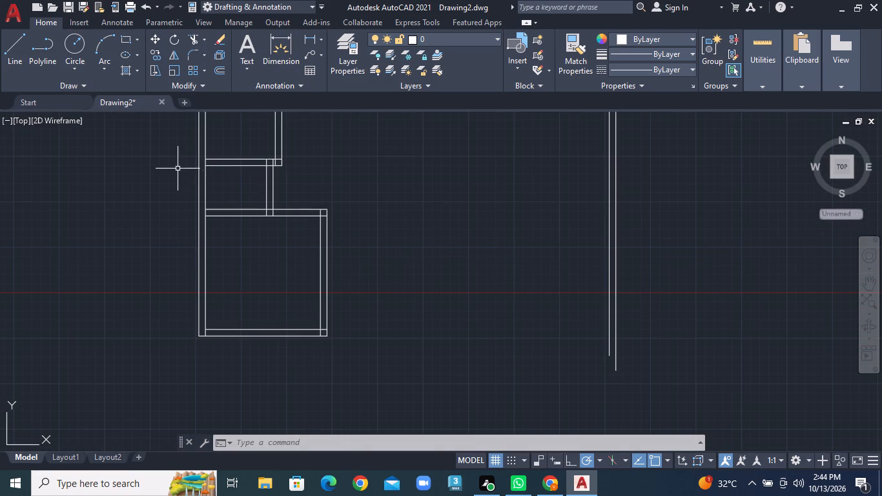
click(19, 57)
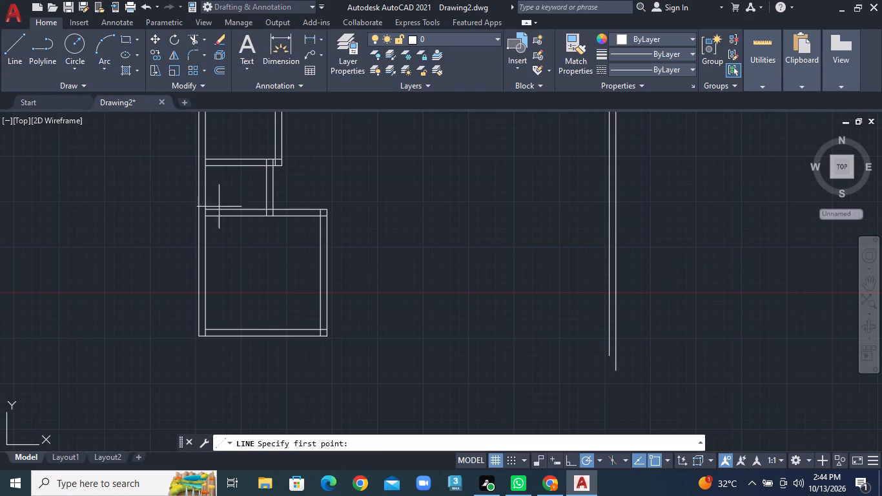
click(333, 336)
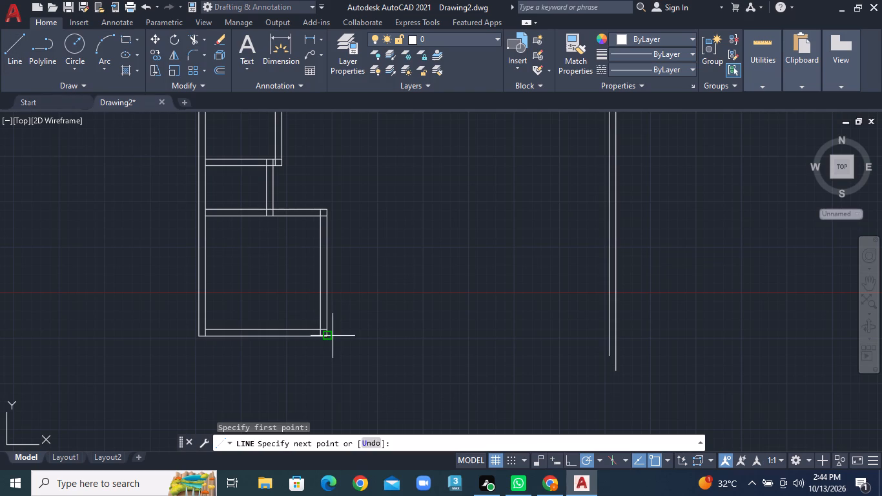
click(617, 332)
right_click(617, 332)
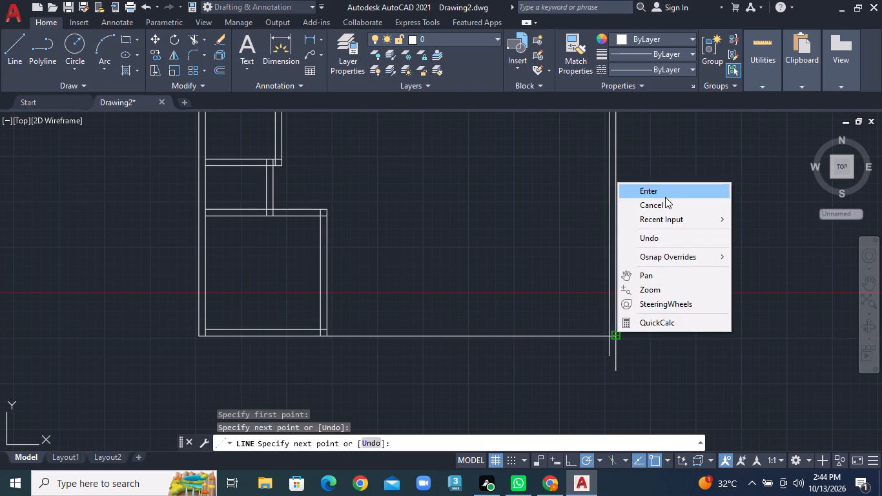
click(665, 194)
Trim the ends of both east wall lines that extend below the new bottom line.
click(203, 38)
click(207, 61)
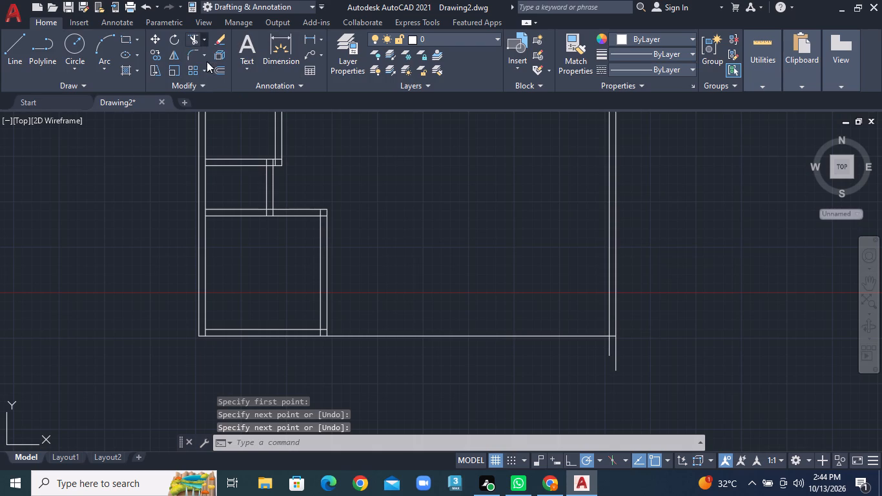
click(586, 350)
click(639, 348)
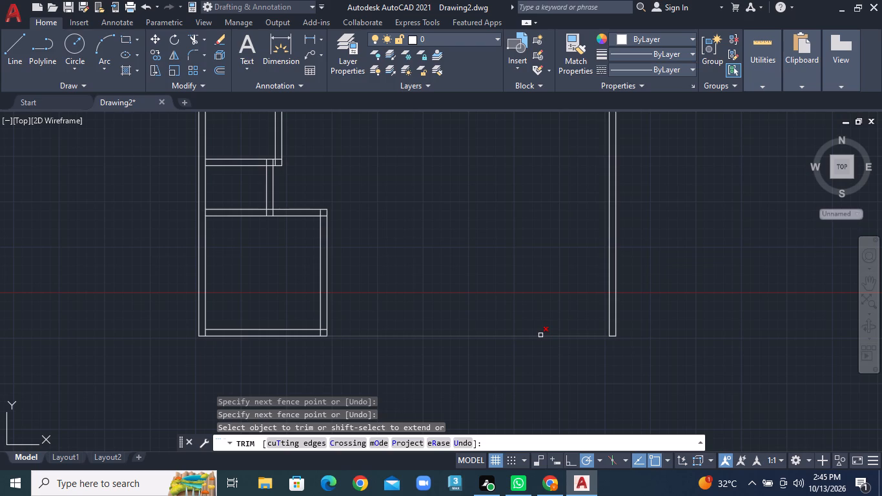
Offset the lower section of the east wall's inner line 17' toward the plan's interior.
click(13, 52)
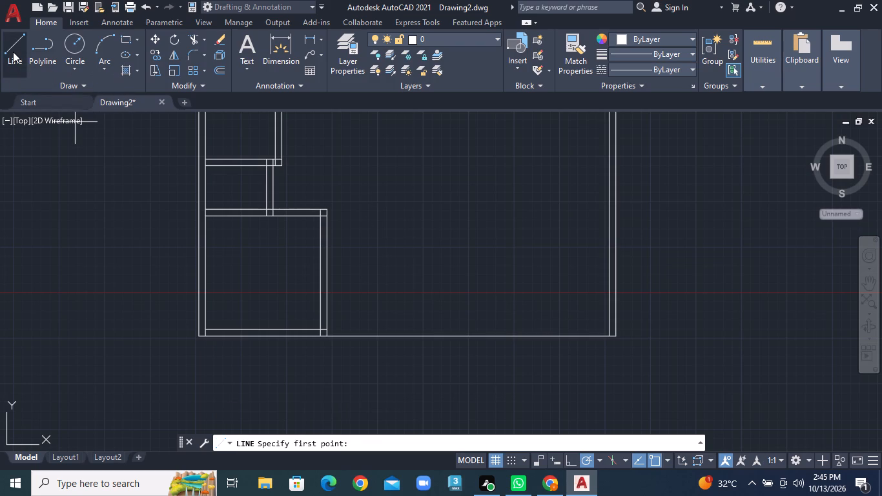
click(214, 69)
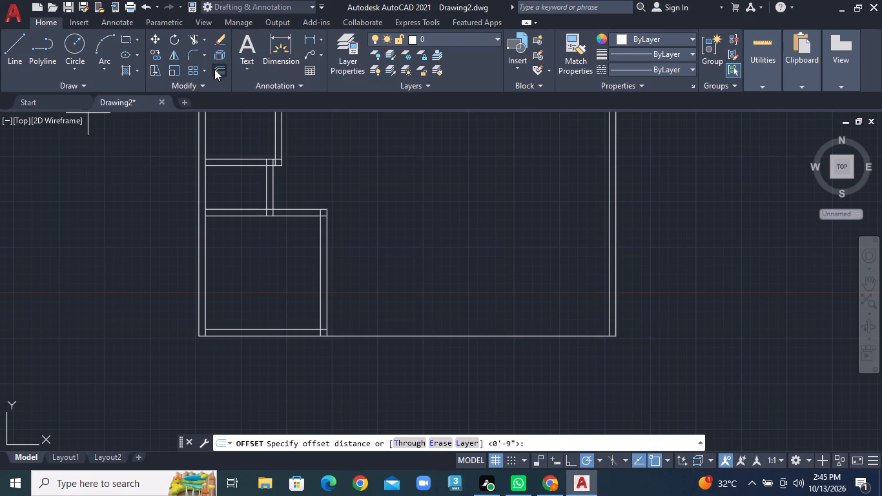
text(17')
key(Return)
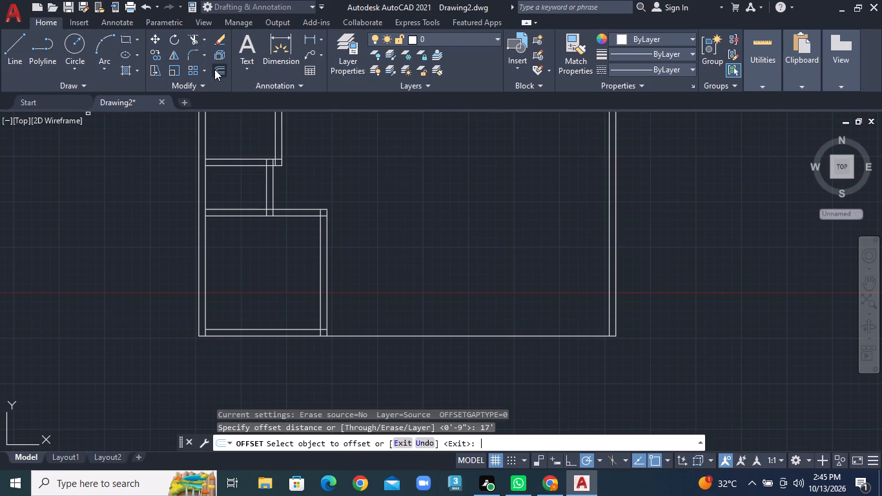
click(609, 316)
click(525, 305)
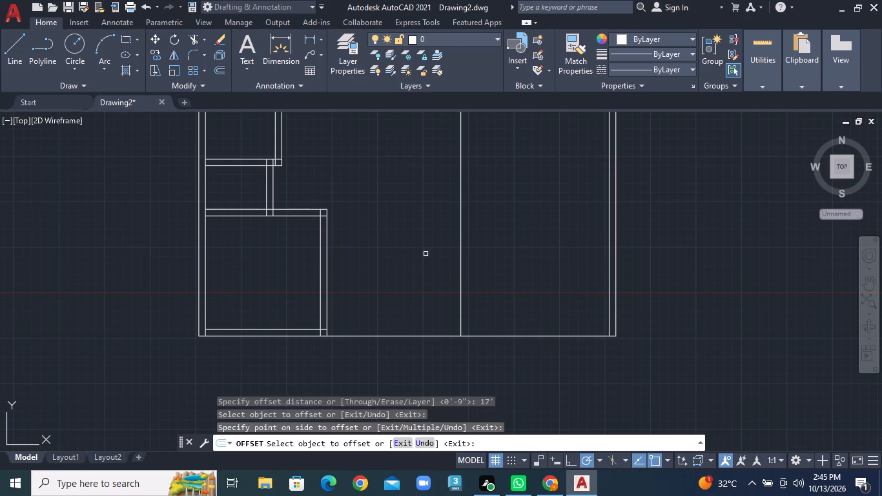
Offset the new interior vertical line 9" to its left to form a double-line wall.
click(223, 68)
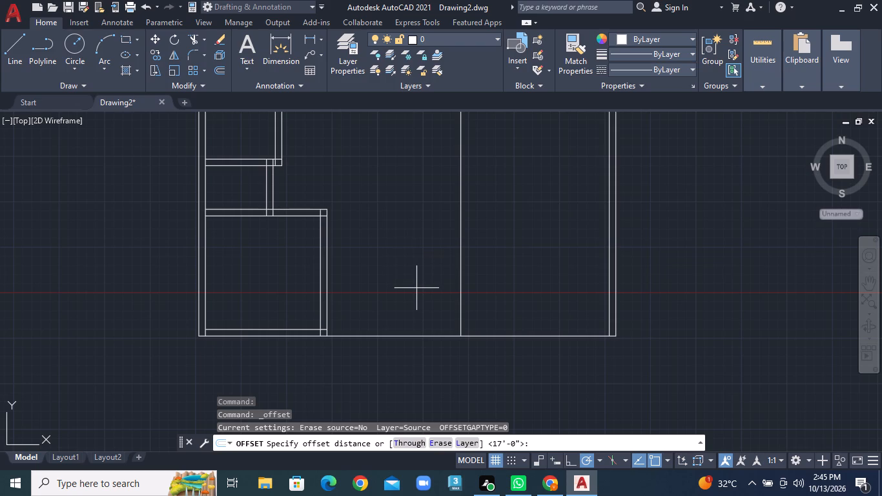
key(9)
key(shift+quotedbl)
key(Return)
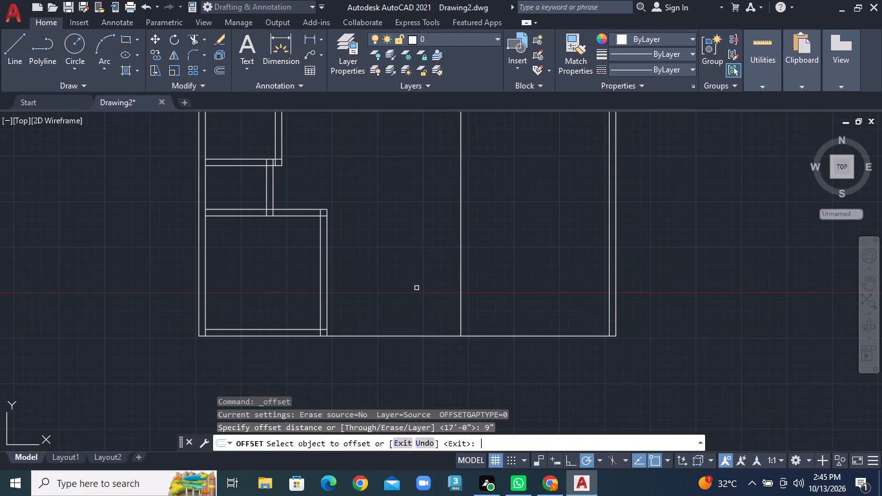
click(461, 257)
click(427, 256)
Offset the bottom wall line between the lower-left room and the east wall 13' upward.
scroll(427, 256, down, 1)
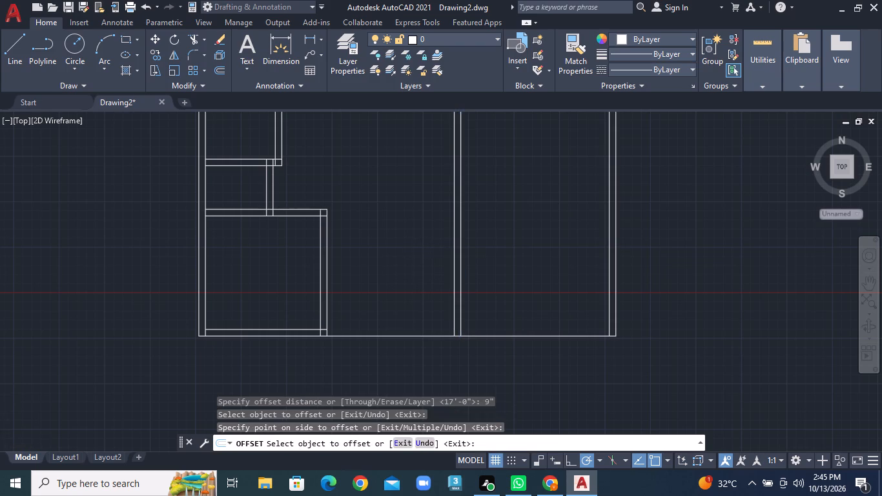
scroll(427, 258, down, 1)
middle_drag(409, 264, 416, 371)
scroll(399, 340, down, 2)
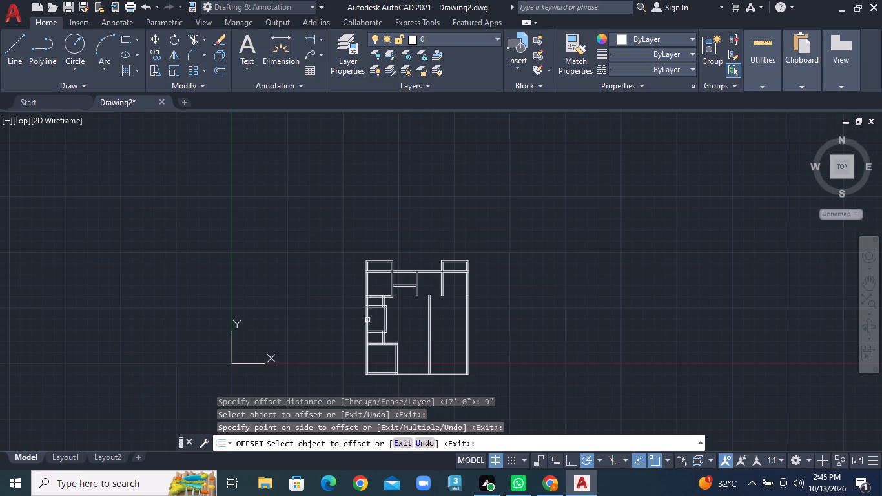
click(216, 70)
text(13')
key(Return)
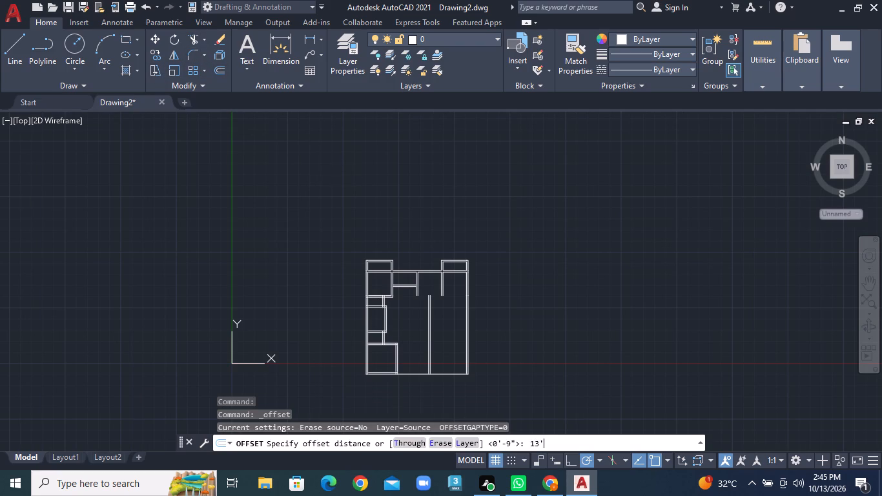
scroll(502, 426, up, 2)
middle_drag(393, 267, 453, 296)
click(430, 322)
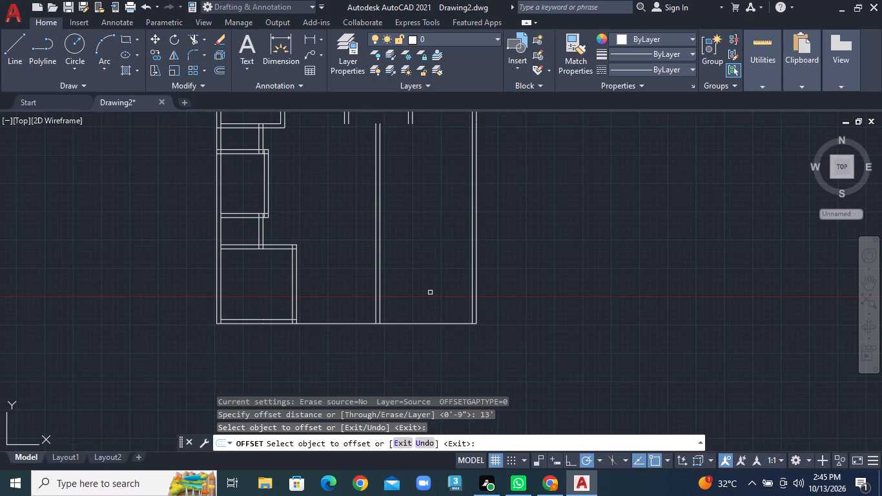
click(398, 323)
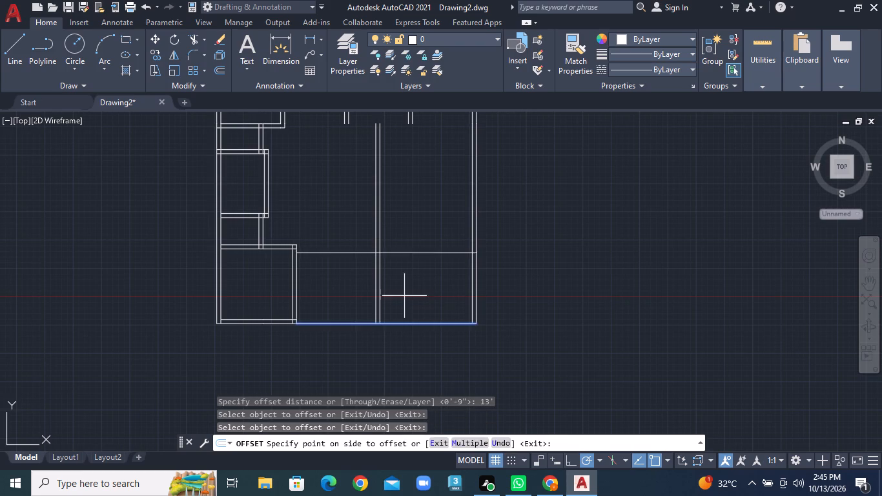
click(414, 249)
Offset the new horizontal line 9" upward to form the lower-right room's double-line top wall.
click(225, 69)
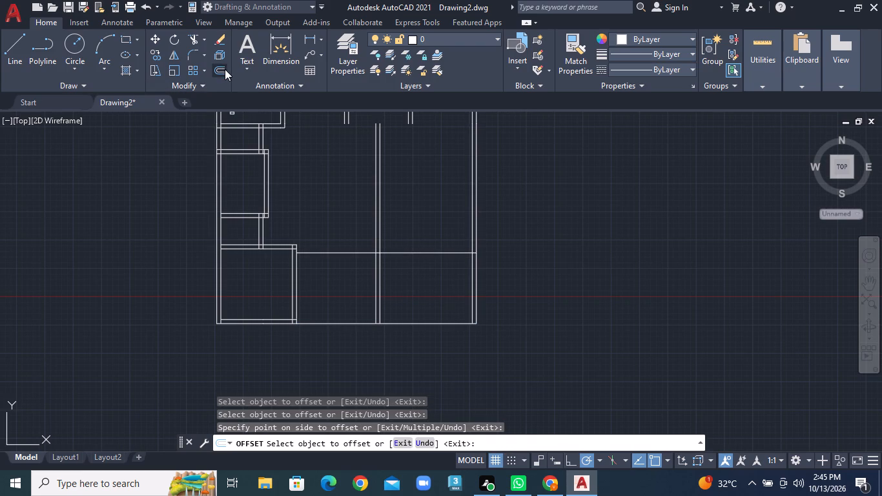
text(9")
key(Return)
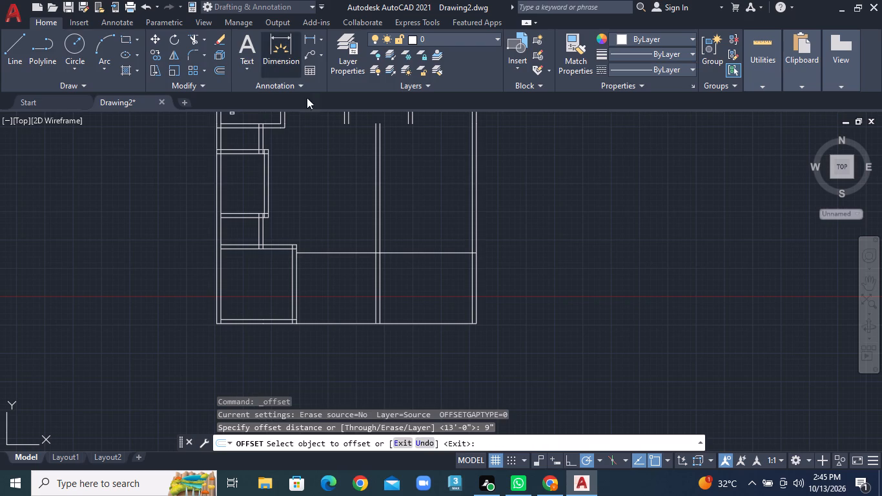
click(416, 253)
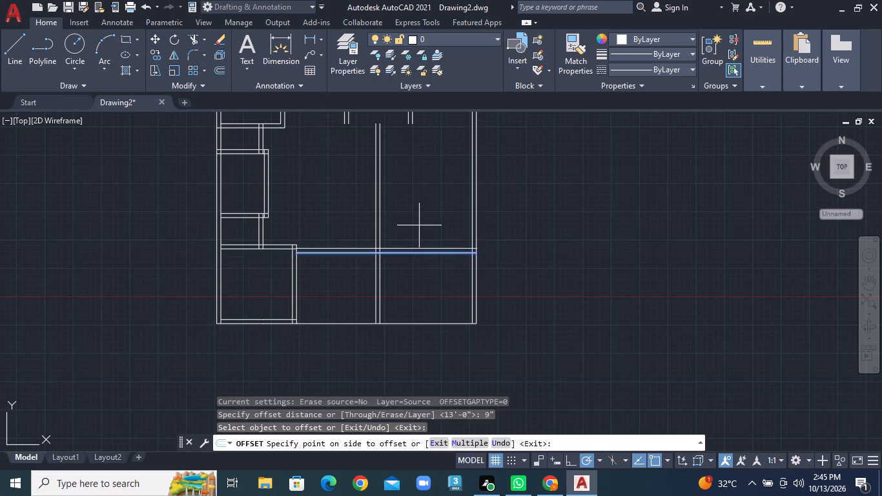
click(419, 225)
Trim the wall lines extending left of and above the lower-right room's upper-left corner.
click(205, 38)
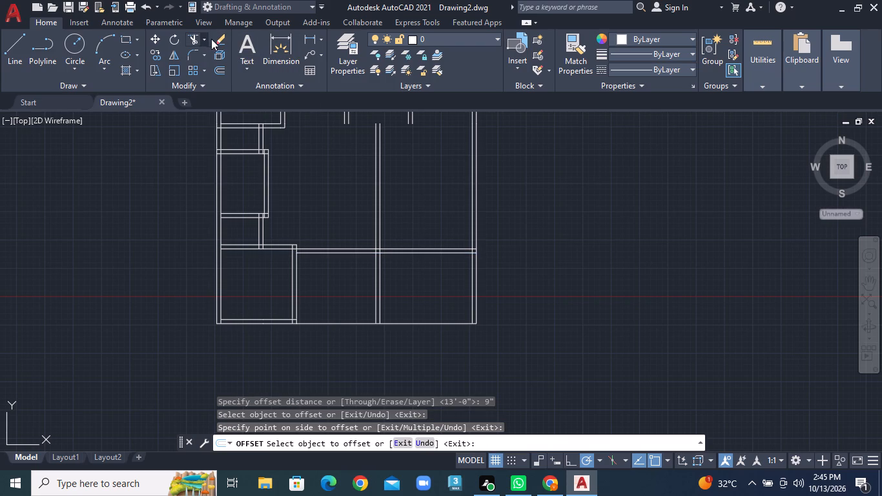
click(218, 56)
click(311, 221)
click(314, 284)
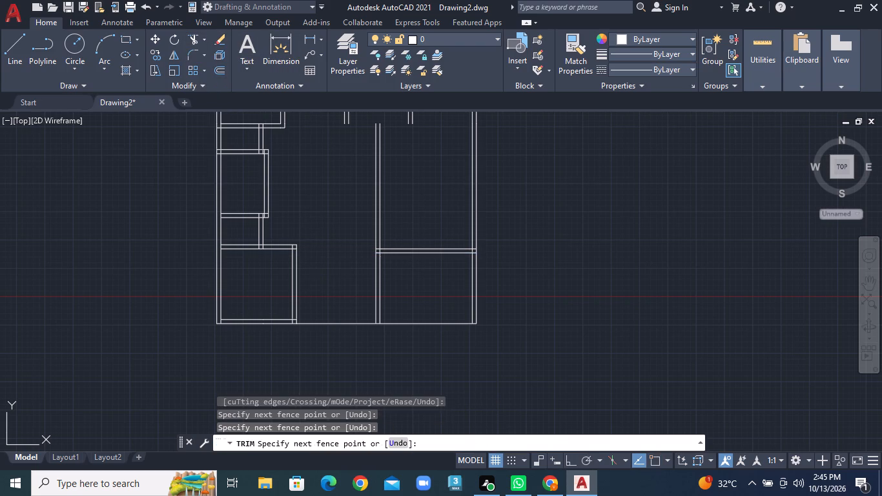
click(338, 211)
click(411, 211)
Offset the upper line of the lower-right room's top wall 4' upward.
scroll(411, 212, down, 2)
middle_drag(411, 212, 426, 253)
scroll(418, 275, up, 1)
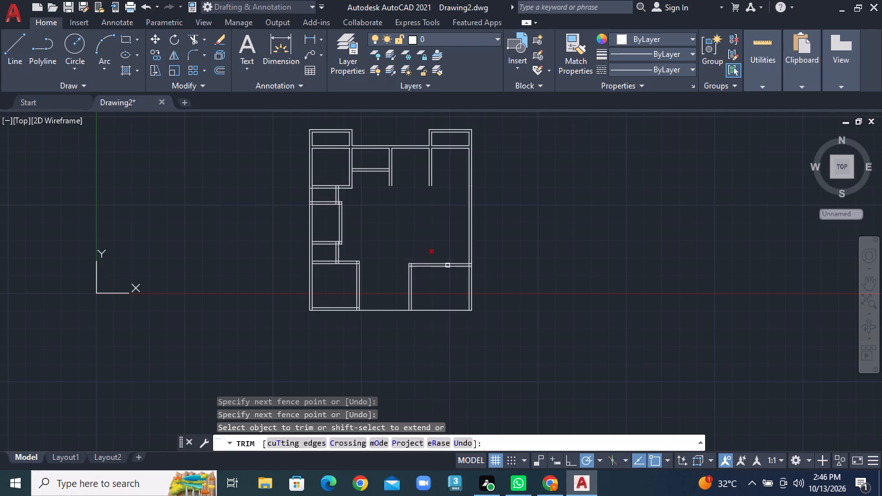
click(221, 71)
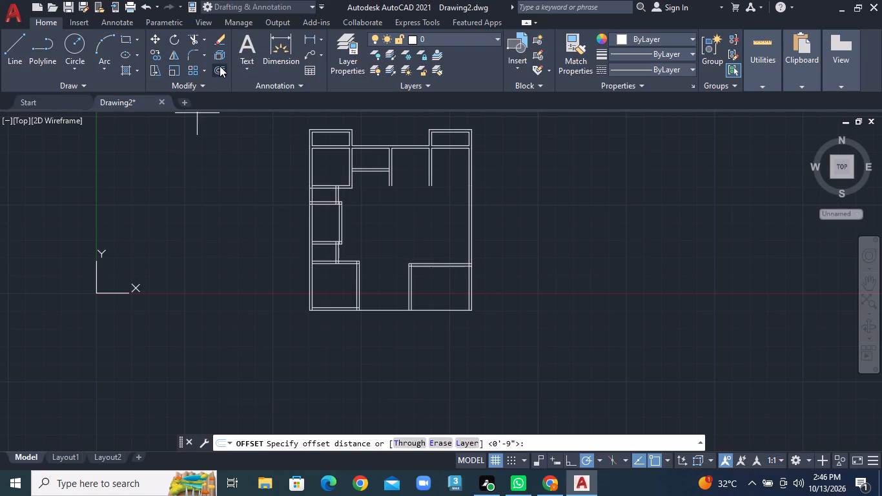
text(4')
key(Return)
scroll(529, 342, up, 2)
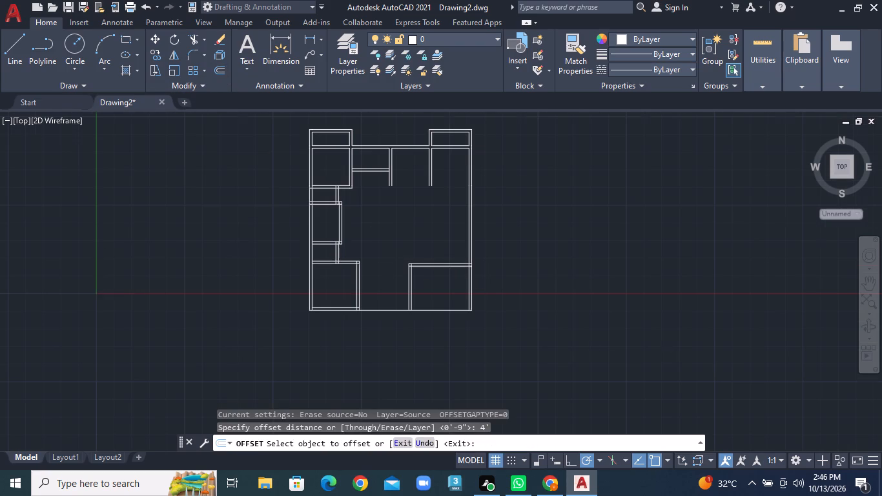
scroll(334, 202, up, 1)
middle_drag(334, 202, 351, 369)
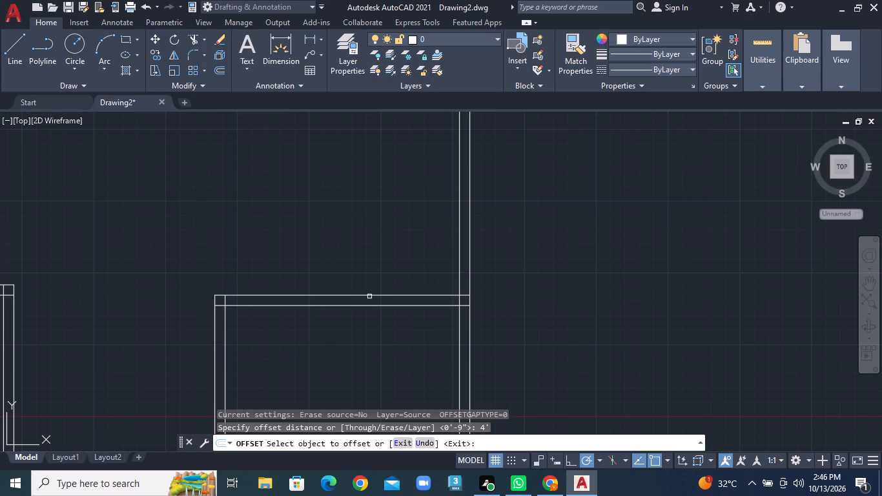
click(369, 295)
click(378, 226)
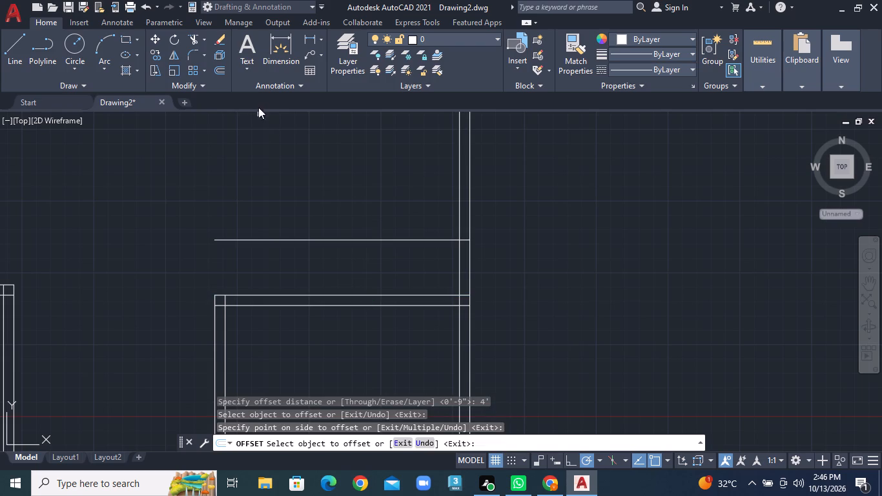
Offset the new horizontal line 9" upward to form a double-line wall above the lower-right room.
click(221, 67)
key(9)
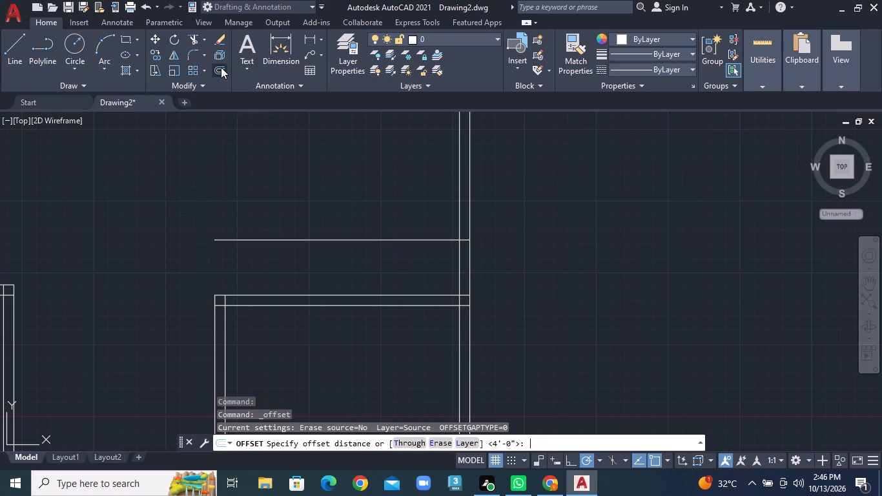
key(shift+quotedbl)
key(Return)
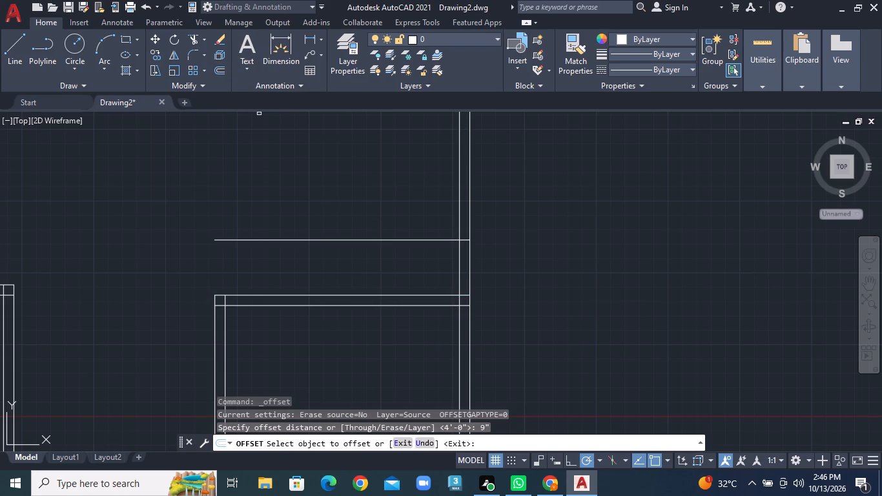
click(310, 240)
click(320, 196)
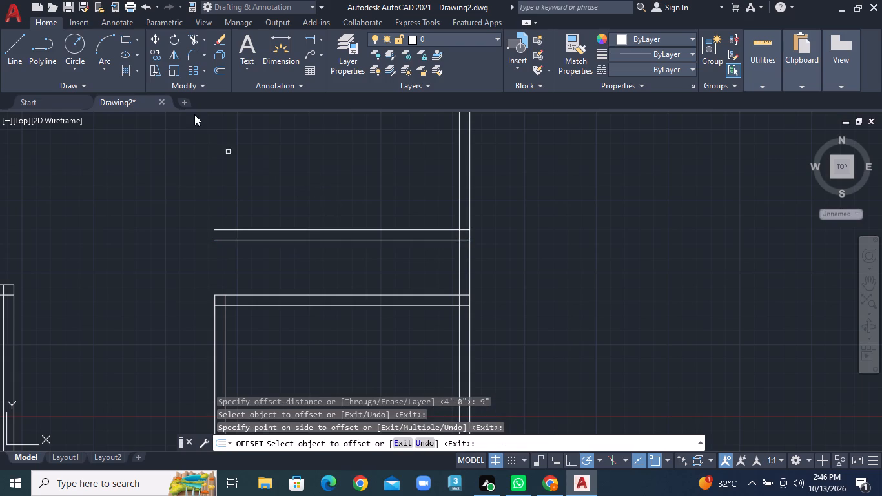
Offset the east wall's inner line 7' to its left.
click(220, 67)
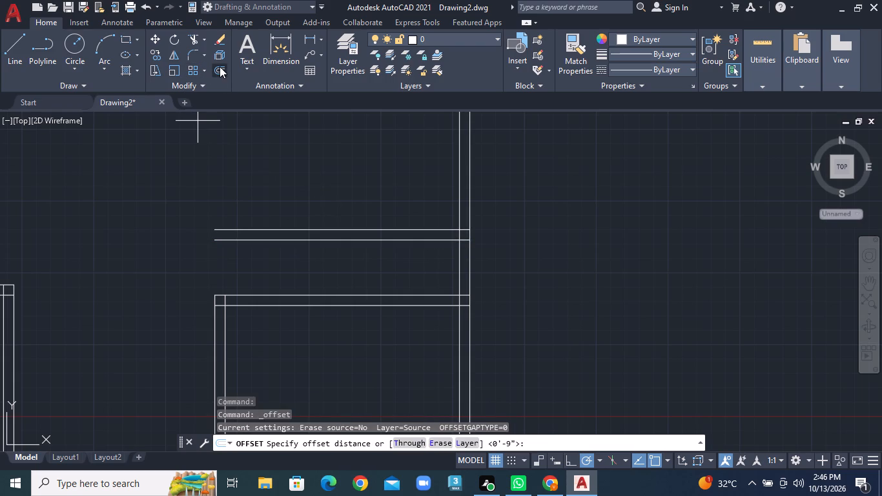
text(7')
key(Return)
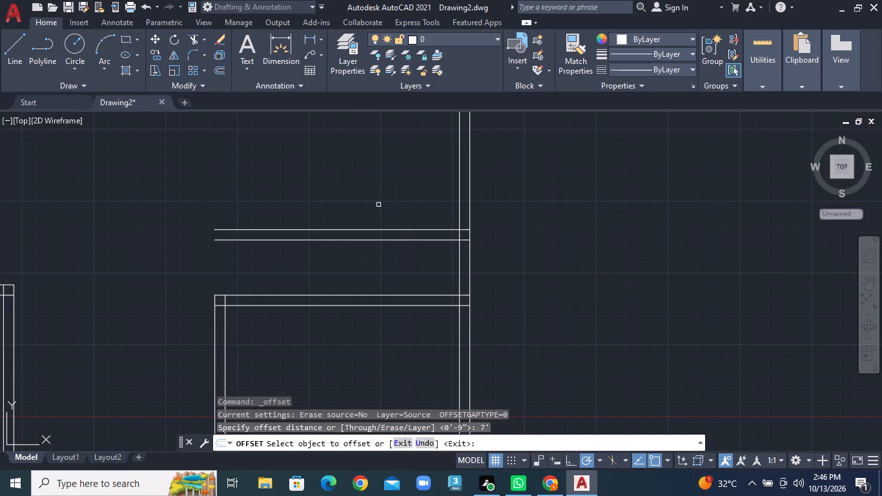
click(459, 270)
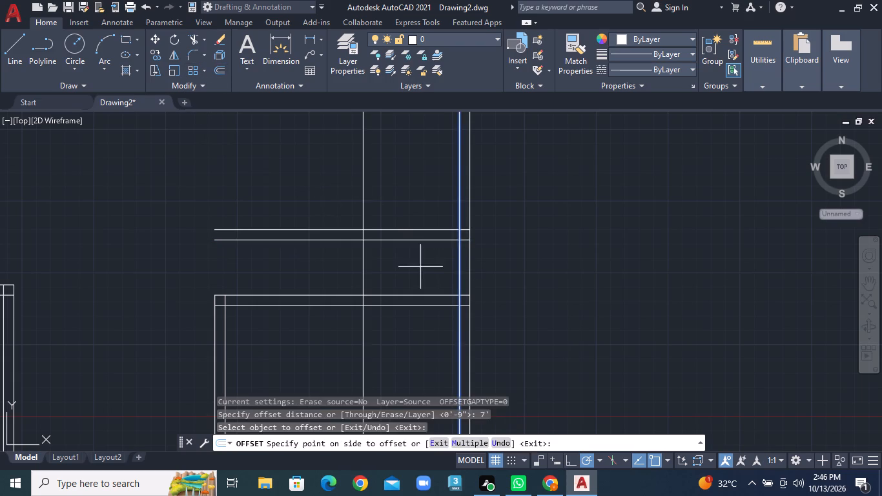
click(368, 261)
Offset the new vertical line 9" to its left to form a double-line wall.
click(222, 75)
text(9")
key(Return)
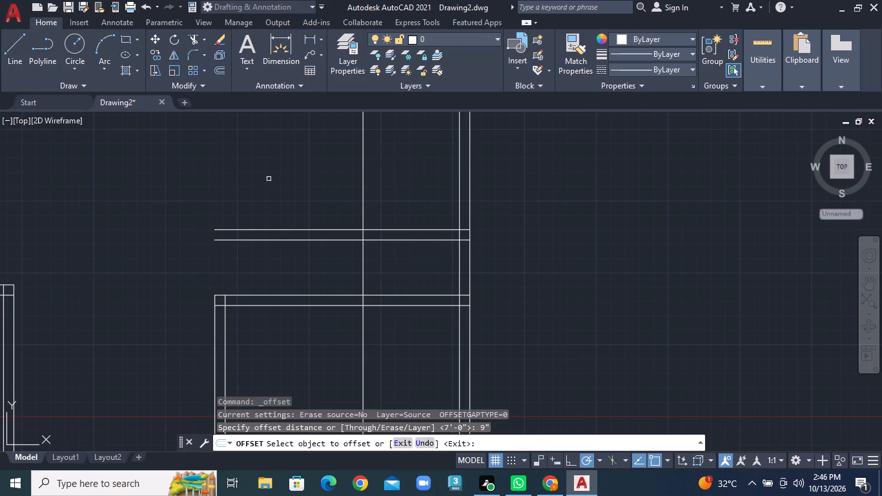
click(362, 264)
click(310, 263)
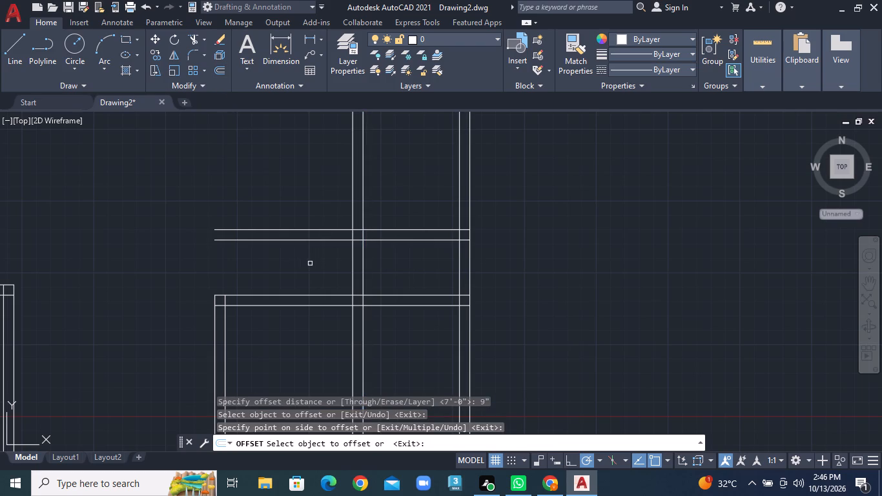
Trim the new horizontal wall lines extending left of the new vertical wall above the lower-right room.
scroll(310, 263, down, 1)
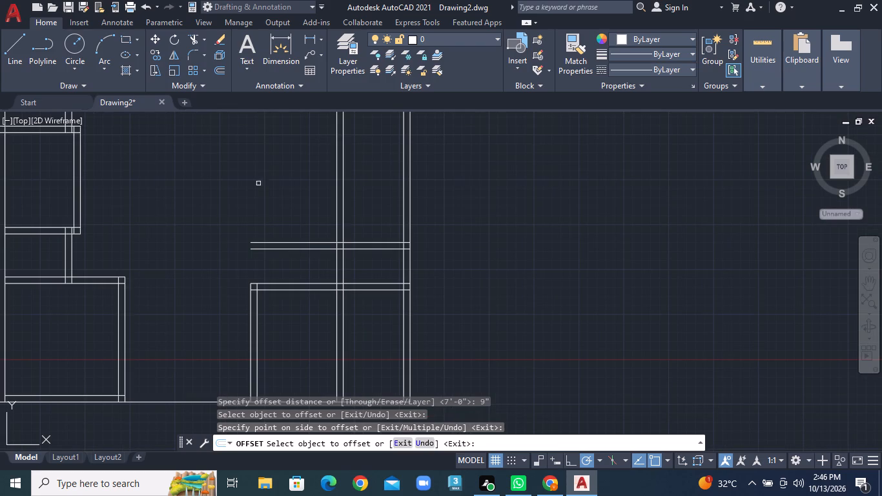
click(202, 36)
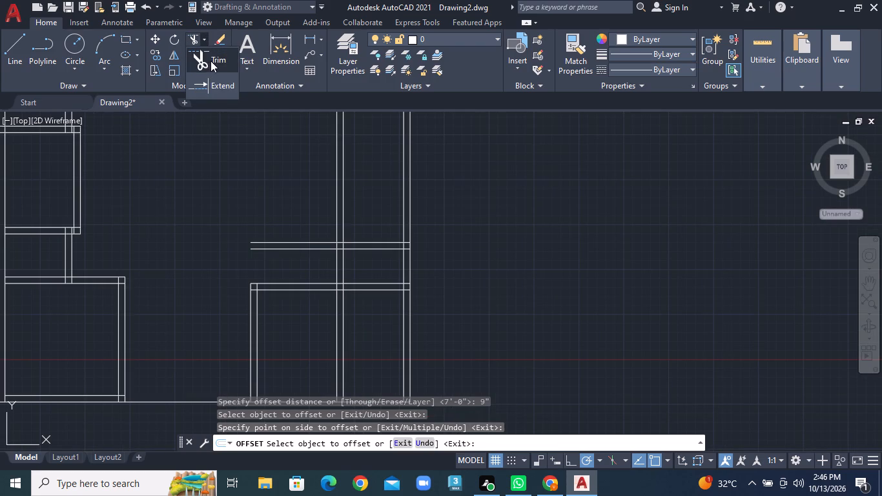
click(211, 58)
click(281, 227)
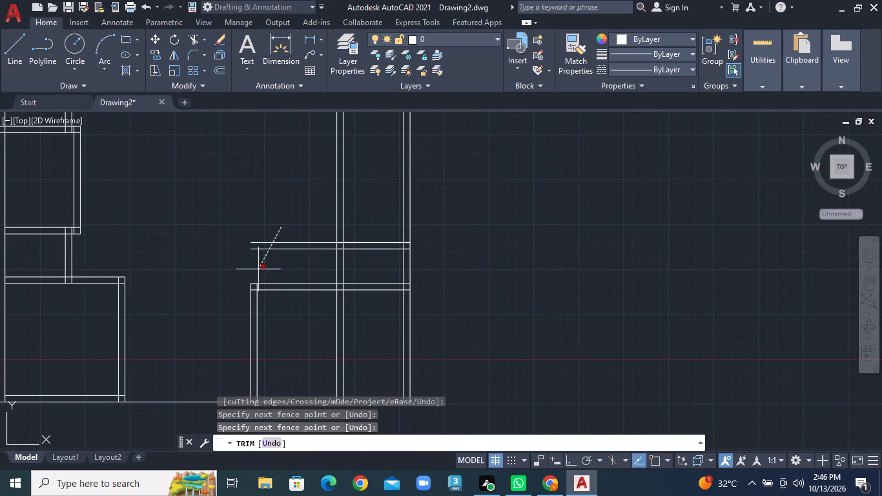
click(260, 275)
Offset the upper line of the small space's top wall 11' upward.
scroll(291, 263, down, 1)
middle_drag(310, 258, 302, 293)
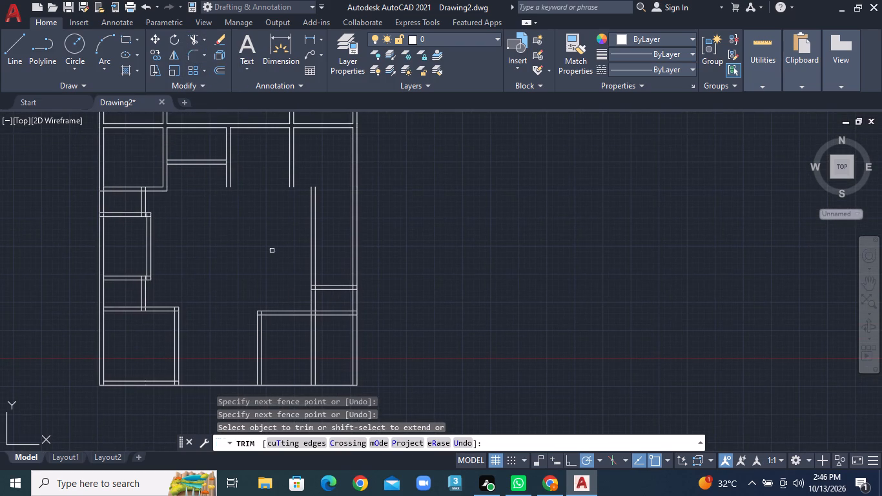
click(223, 70)
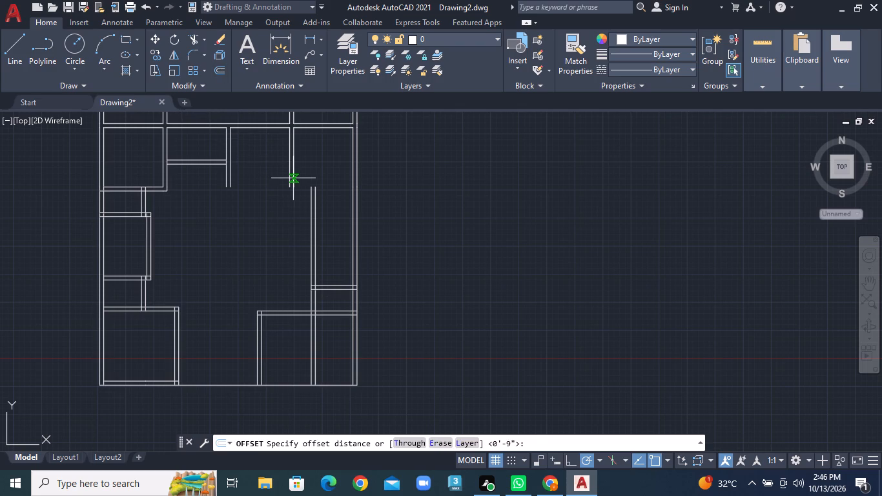
text(11')
key(Return)
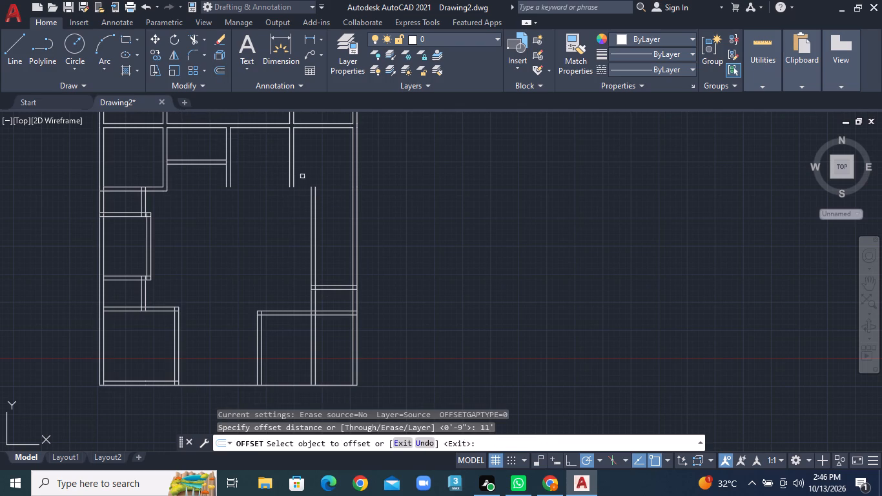
scroll(326, 218, up, 1)
click(329, 324)
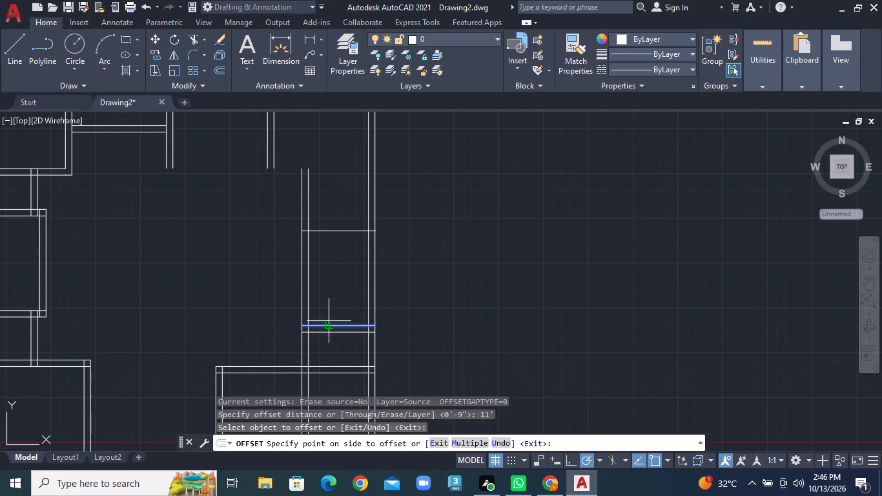
click(333, 267)
Offset the new horizontal line 9" upward to form the next double-line wall along the east side.
click(220, 65)
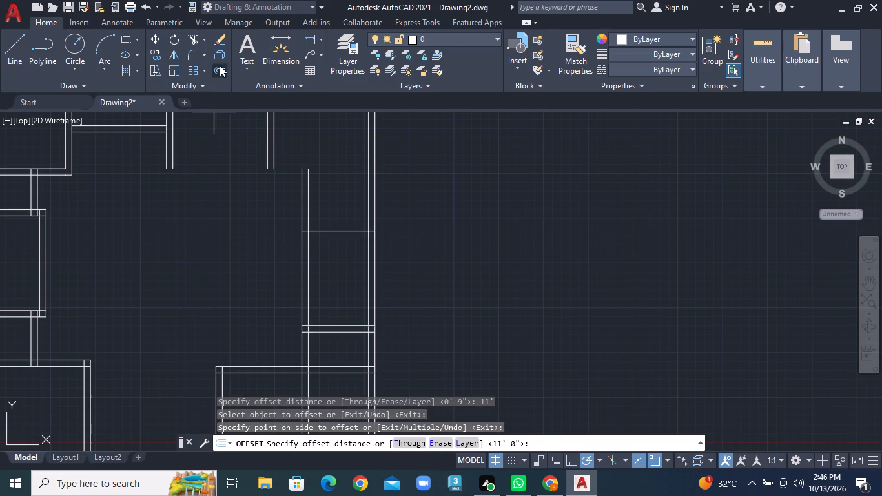
text(9")
key(Return)
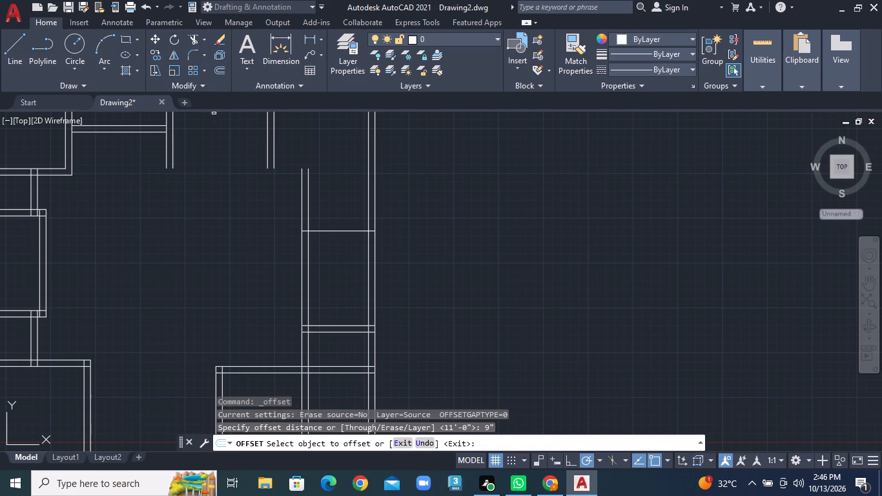
click(347, 231)
click(344, 209)
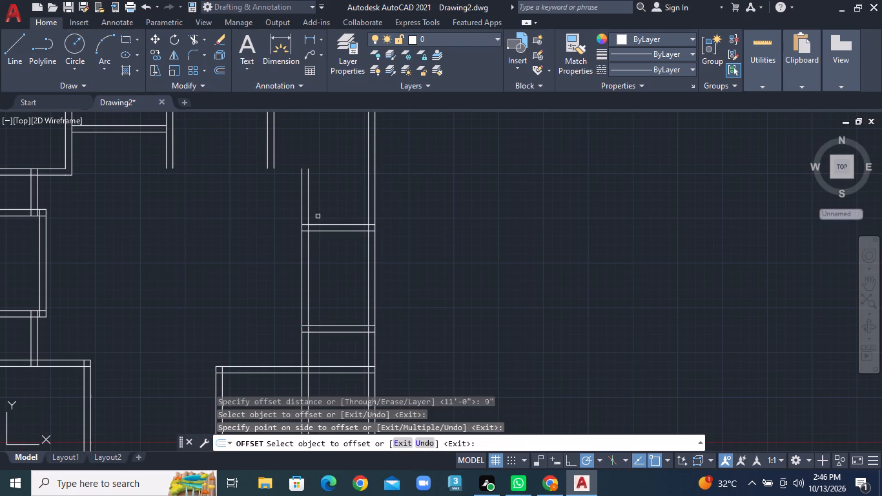
Trim the vertical wall lines above the new top wall and between it and the horizontal wall below.
click(204, 37)
click(210, 57)
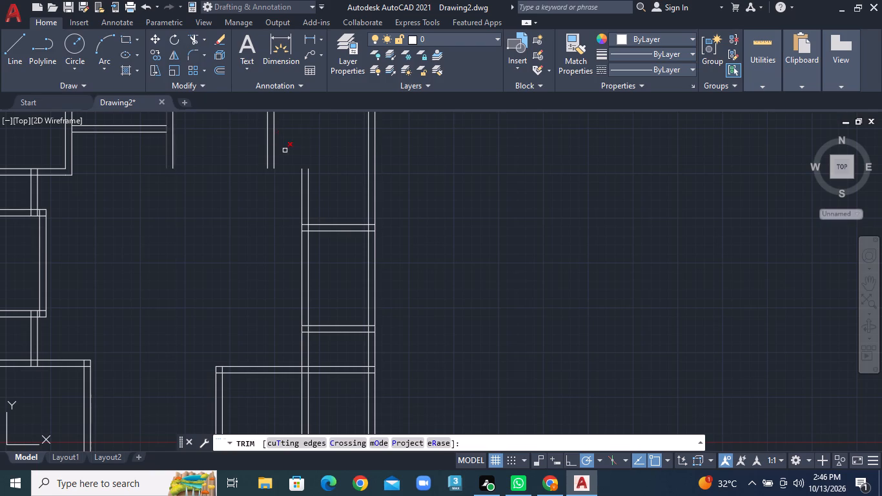
click(286, 183)
click(315, 189)
click(274, 261)
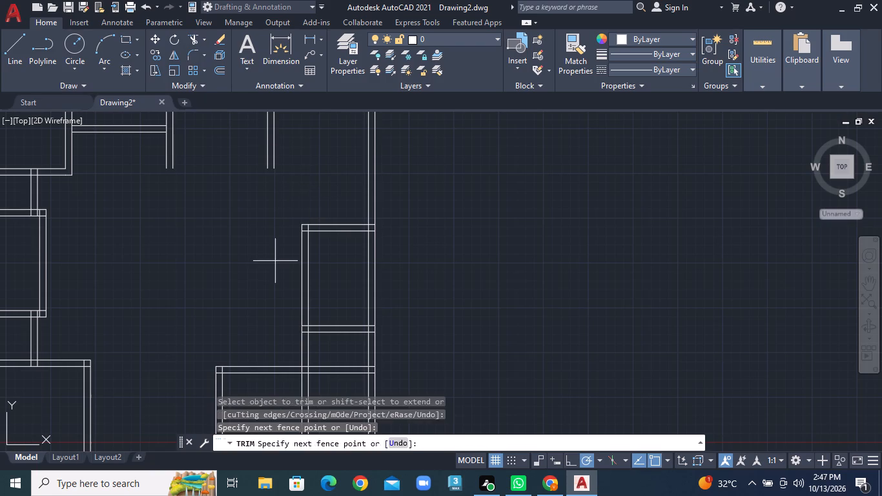
click(320, 260)
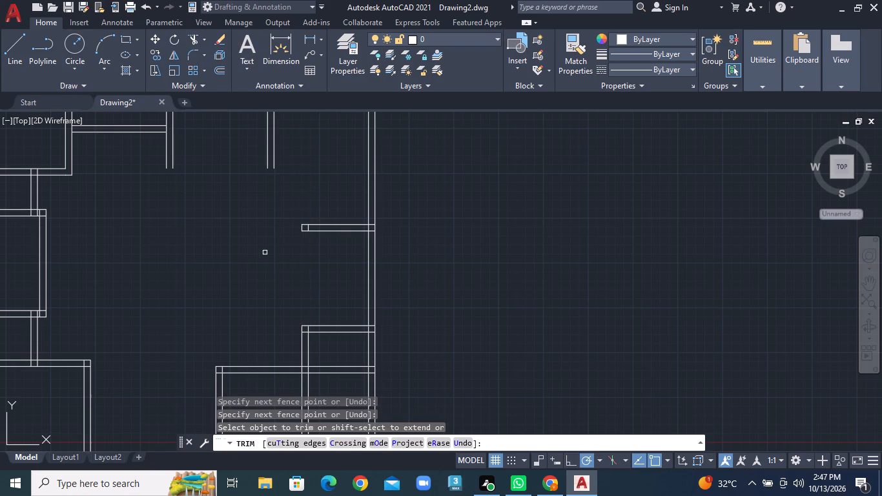
Offset the east wall's inner line 8' to its left.
click(218, 69)
text(8')
key(Return)
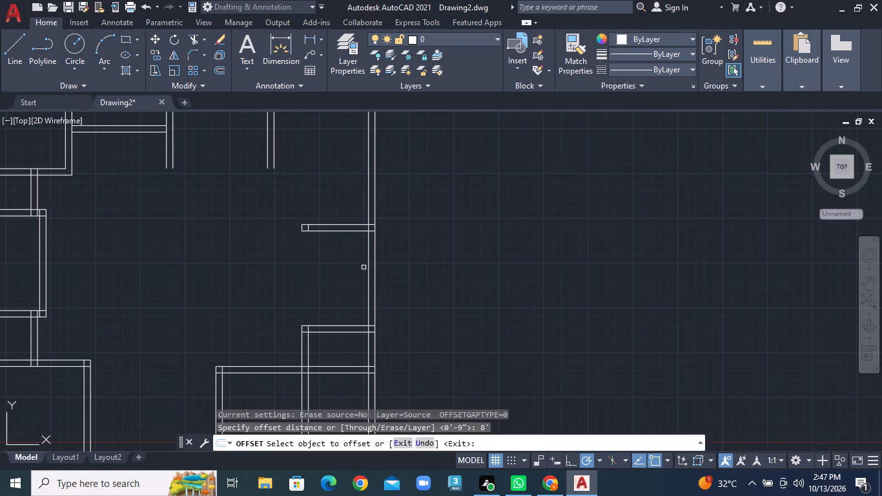
click(368, 271)
click(303, 265)
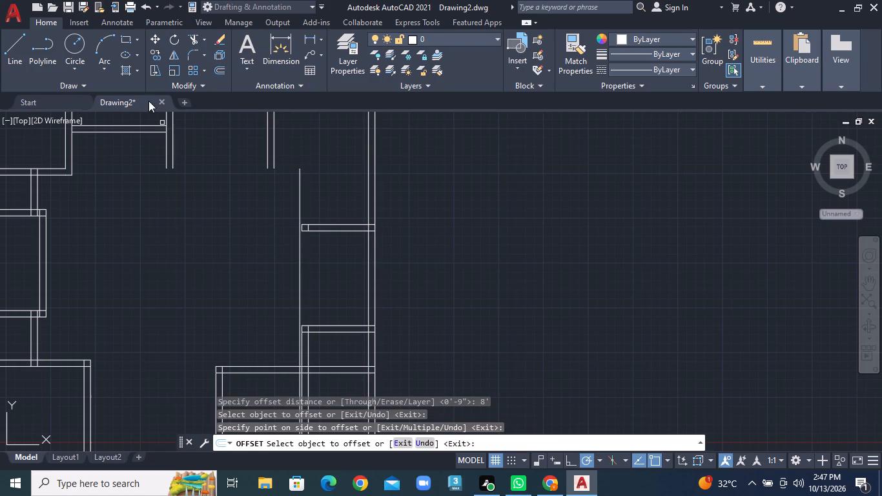
Offset the 8' vertical line 9" to its left to form a double-line wall.
click(223, 71)
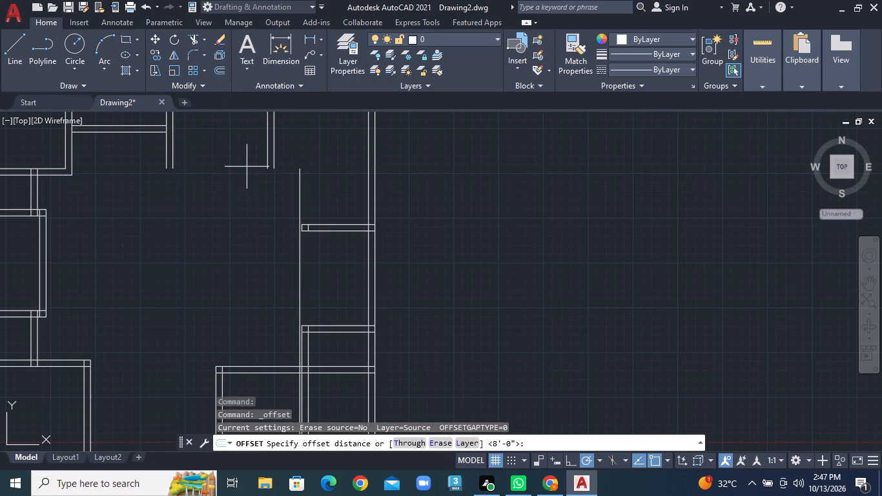
text(9")
key(Return)
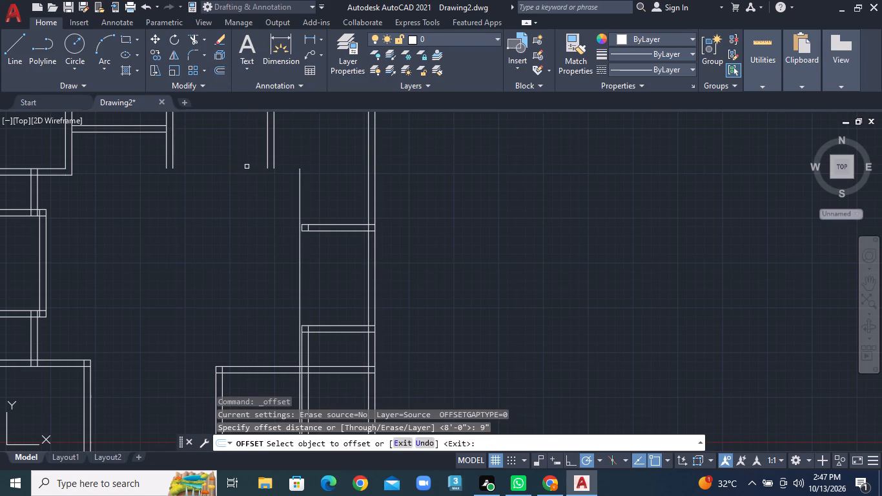
click(296, 266)
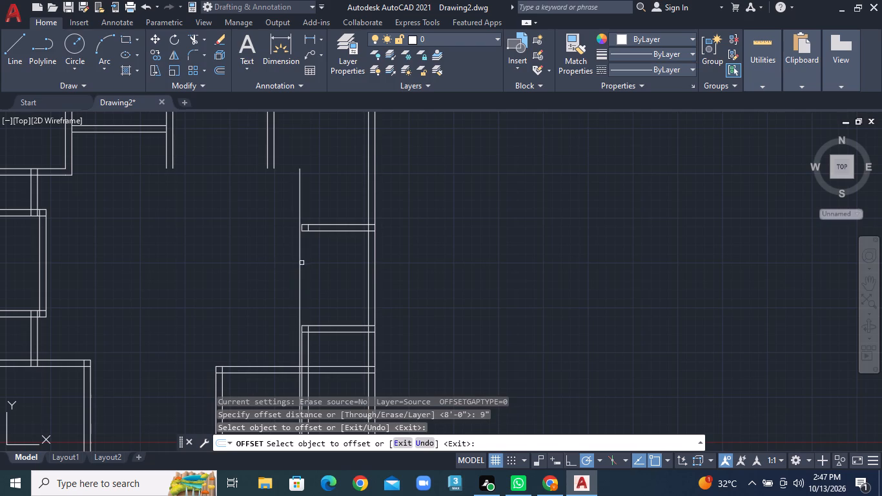
click(300, 263)
click(264, 262)
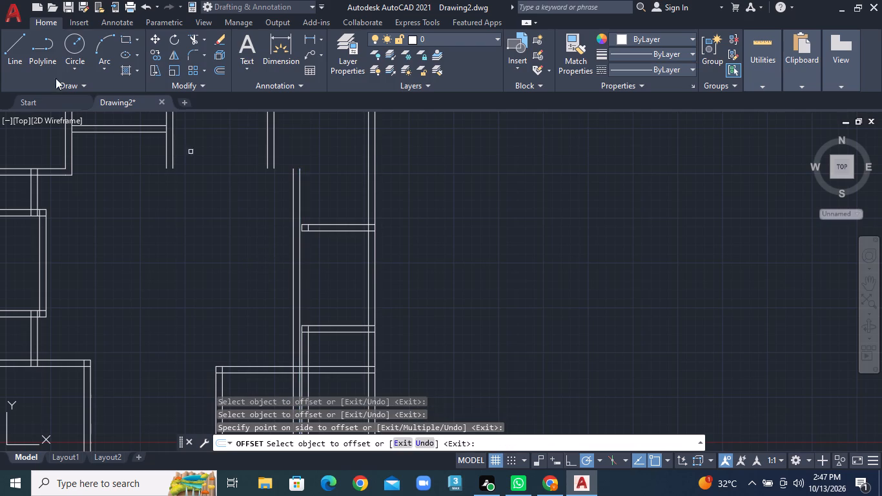
Draw two lines extending the upper east-side horizontal wall's top and bottom lines west to the far line of the new vertical wall.
click(6, 59)
scroll(322, 214, up, 2)
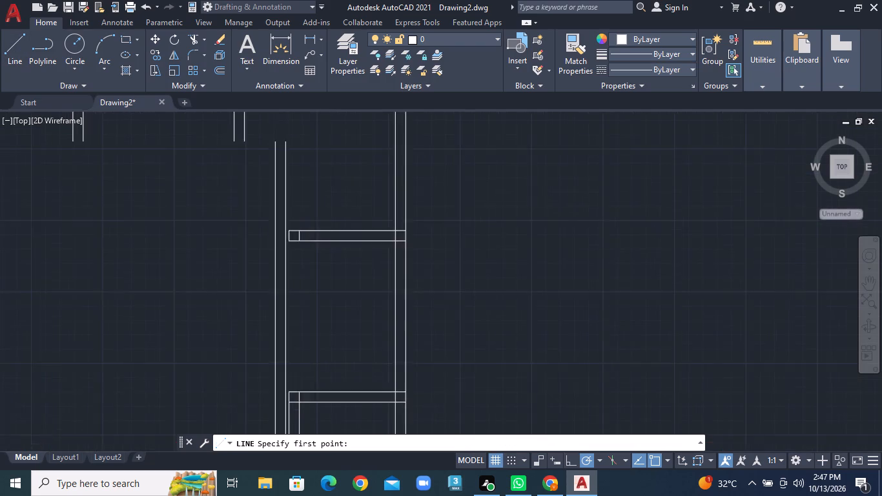
scroll(288, 247, up, 2)
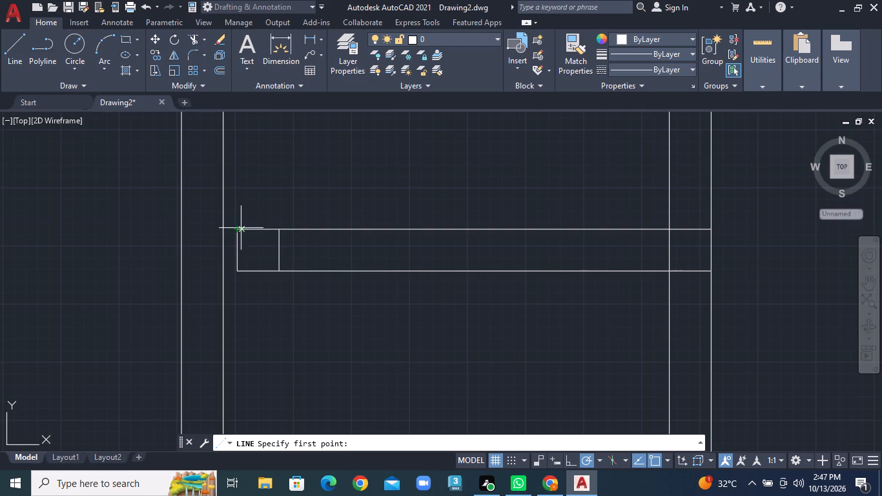
click(241, 228)
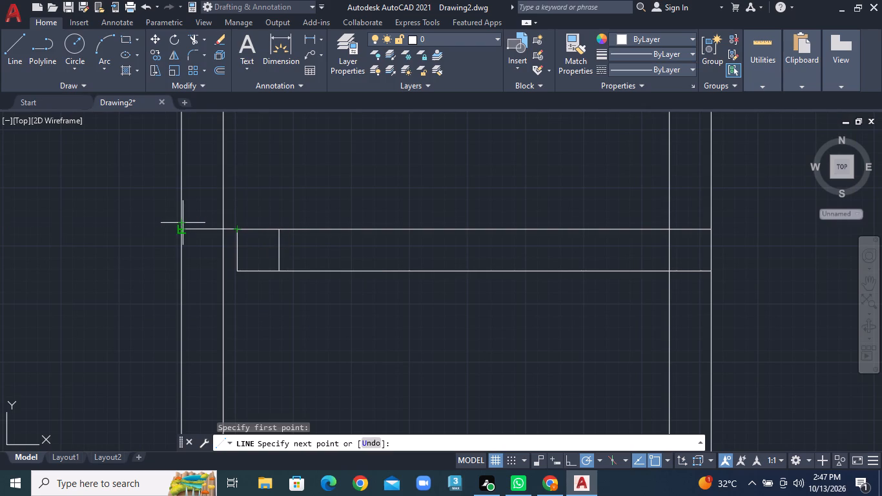
click(178, 226)
right_click(178, 226)
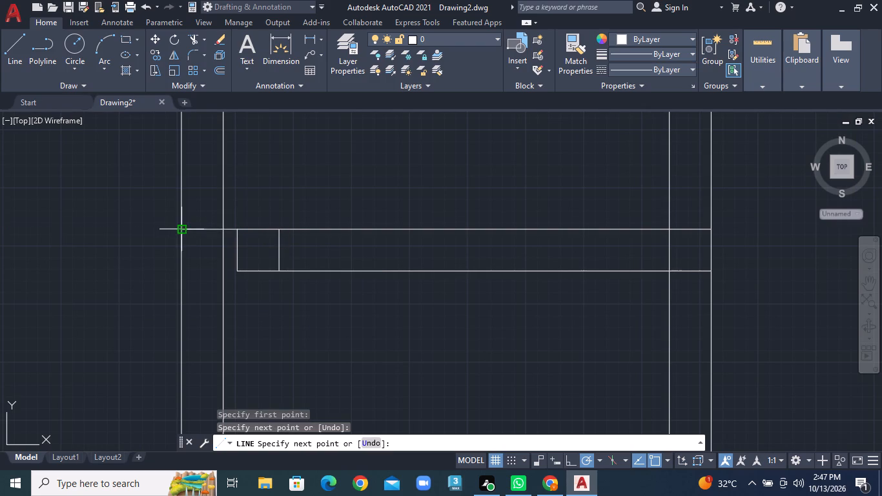
click(201, 235)
click(20, 75)
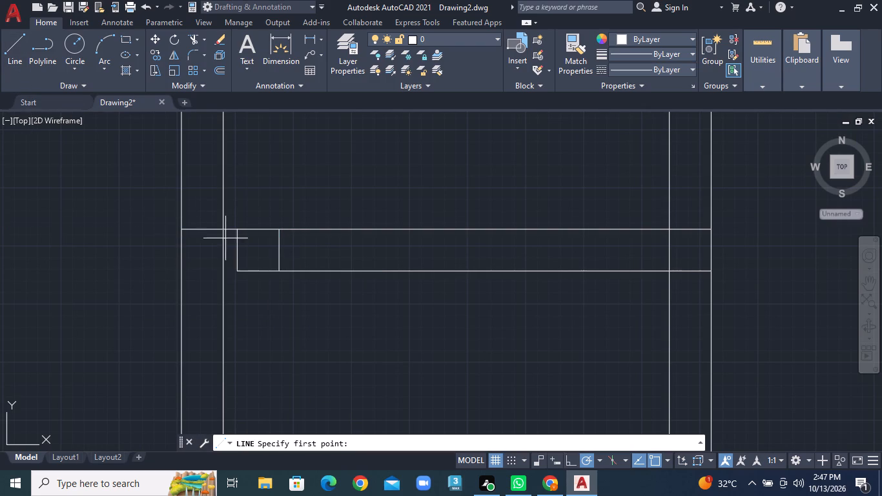
click(234, 268)
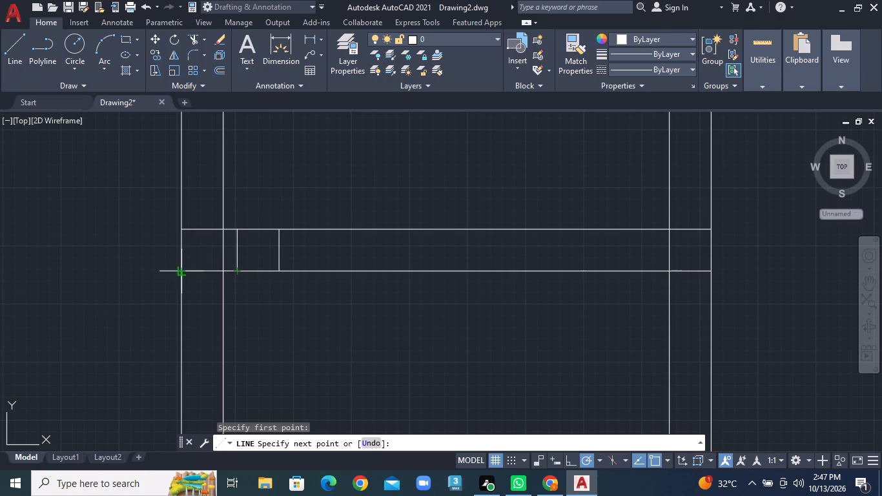
click(179, 270)
right_click(179, 270)
click(209, 275)
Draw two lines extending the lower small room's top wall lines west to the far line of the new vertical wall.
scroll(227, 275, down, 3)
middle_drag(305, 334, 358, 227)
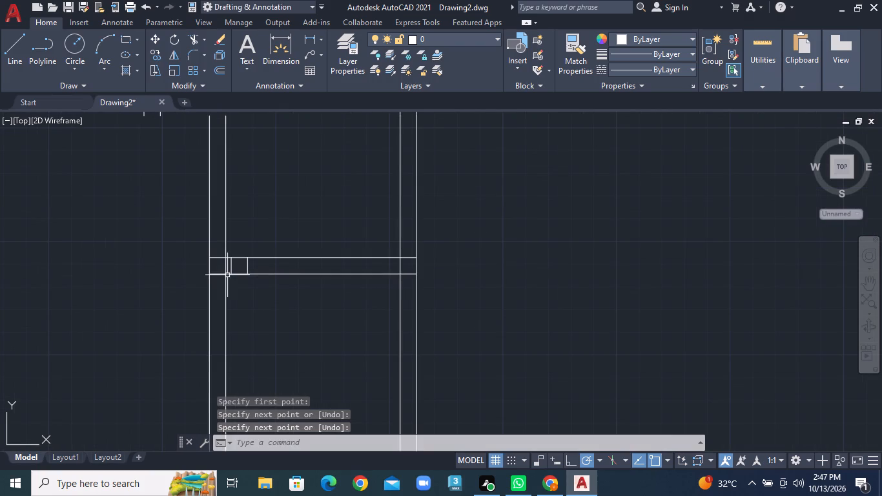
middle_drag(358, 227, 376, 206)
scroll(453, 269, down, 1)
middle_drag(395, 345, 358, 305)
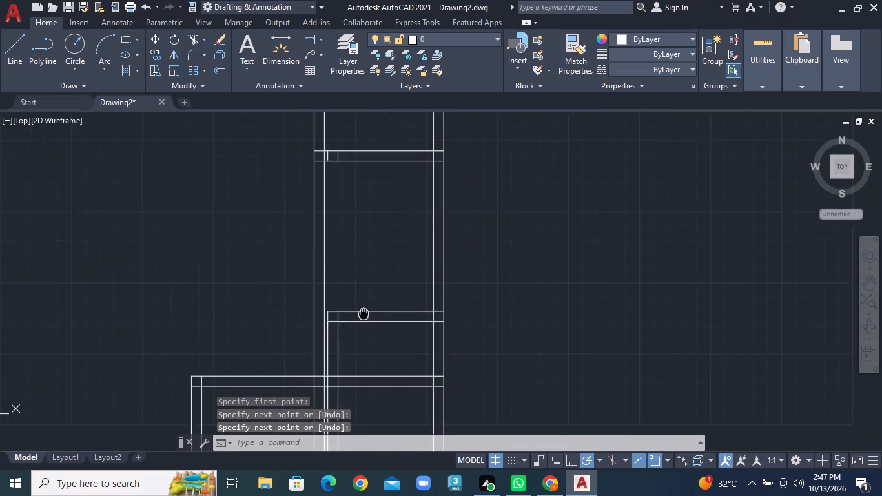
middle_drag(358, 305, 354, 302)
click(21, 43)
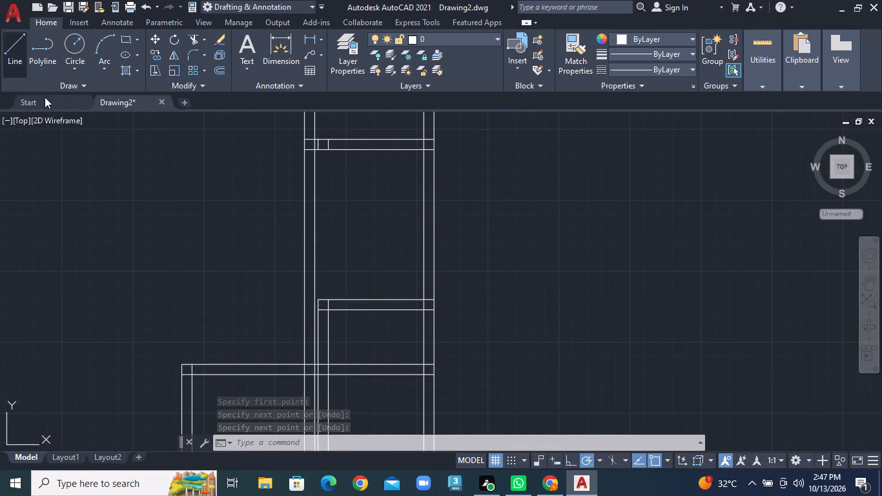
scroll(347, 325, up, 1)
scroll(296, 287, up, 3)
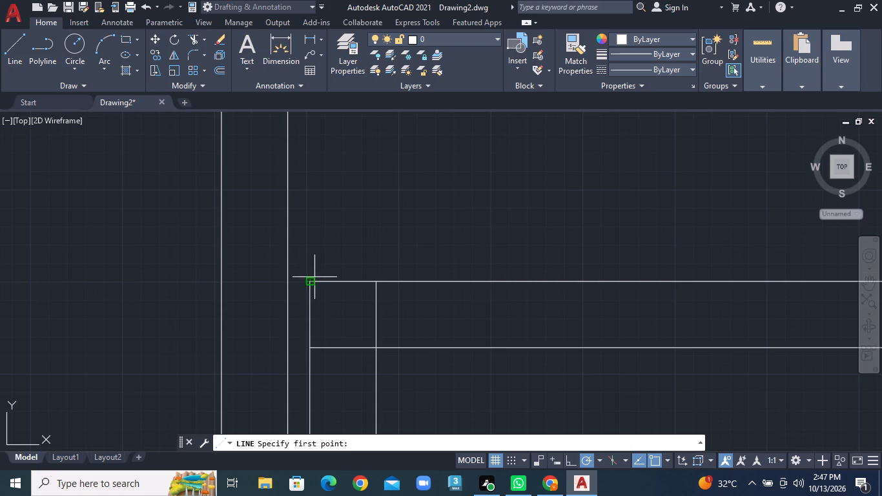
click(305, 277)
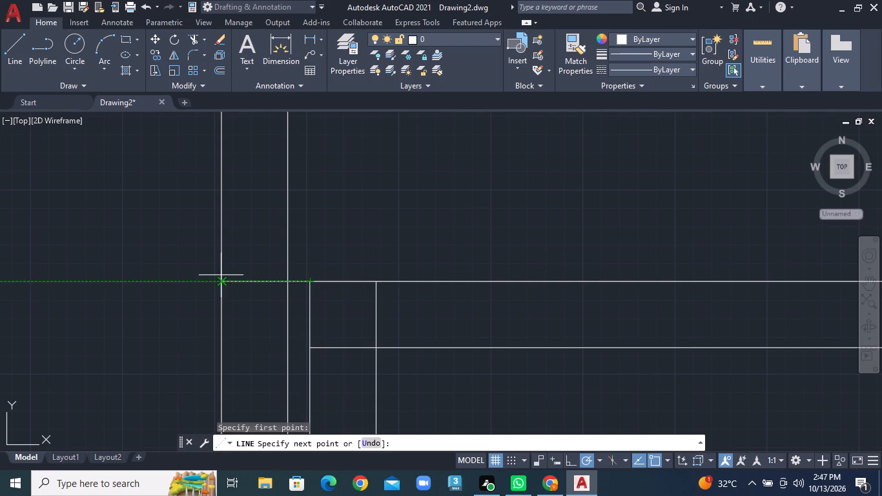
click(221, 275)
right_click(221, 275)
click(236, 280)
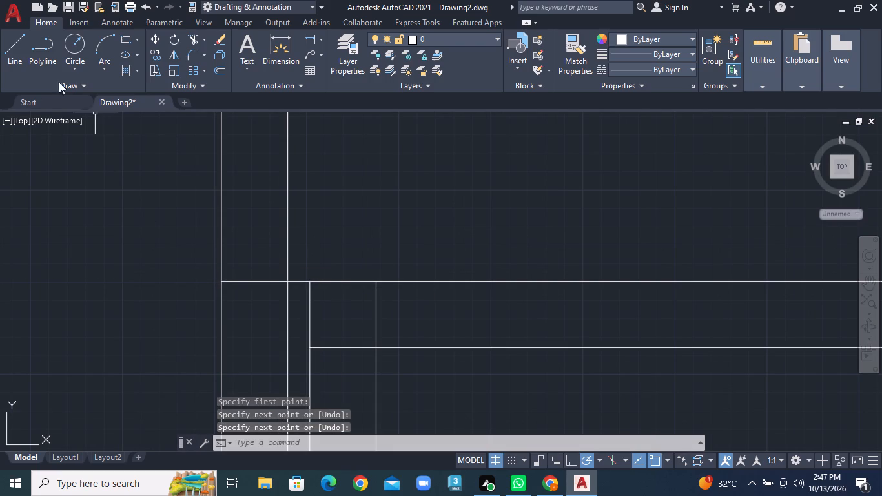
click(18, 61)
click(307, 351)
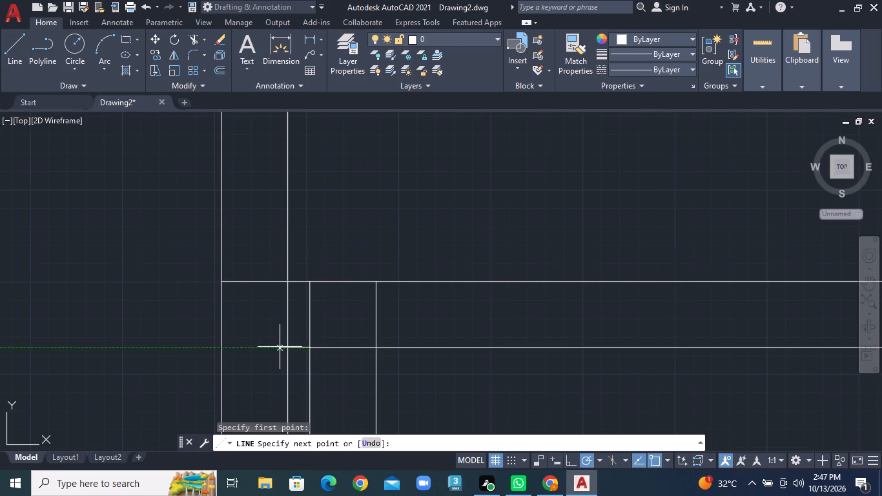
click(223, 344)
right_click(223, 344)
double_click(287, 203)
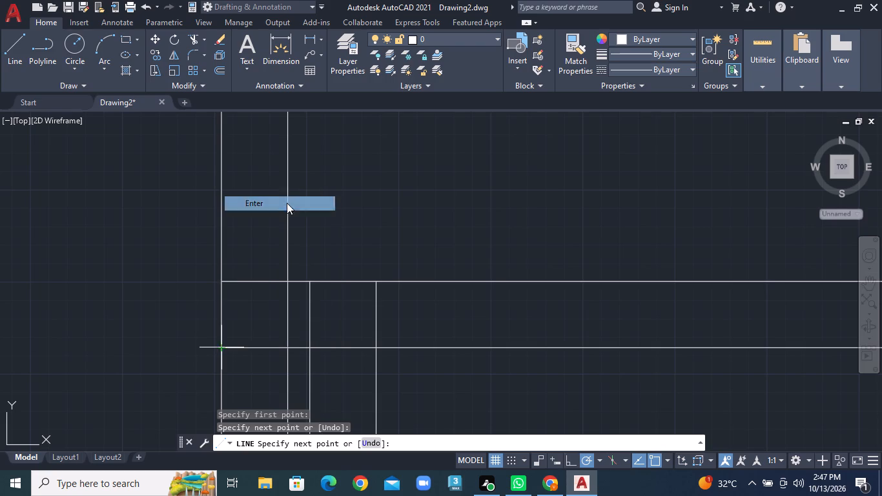
Trim away both vertical lines of the double-line wall offset 8' from the east wall.
scroll(320, 377, down, 2)
scroll(398, 274, down, 2)
middle_drag(393, 298, 393, 244)
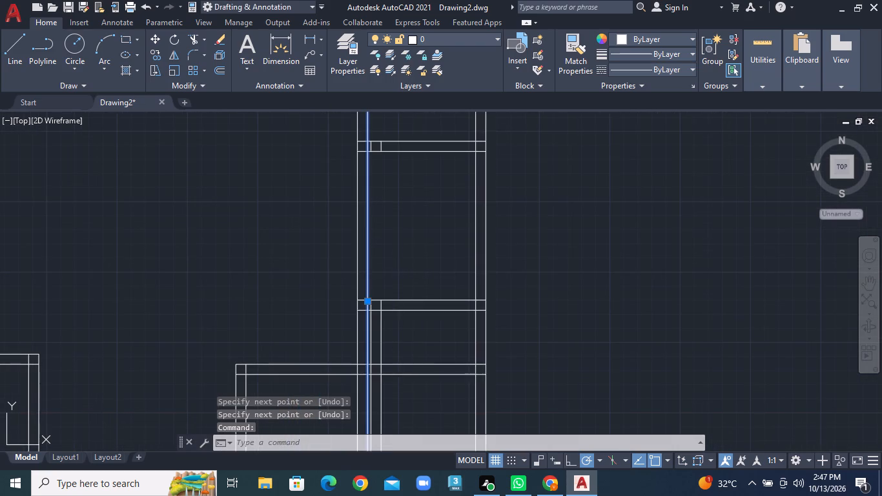
middle_drag(393, 244, 393, 181)
click(203, 36)
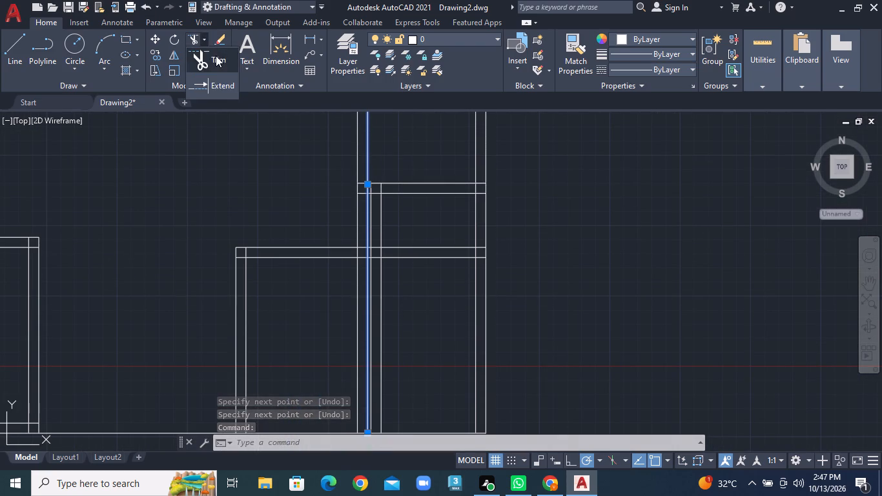
click(216, 56)
scroll(347, 211, up, 1)
click(364, 209)
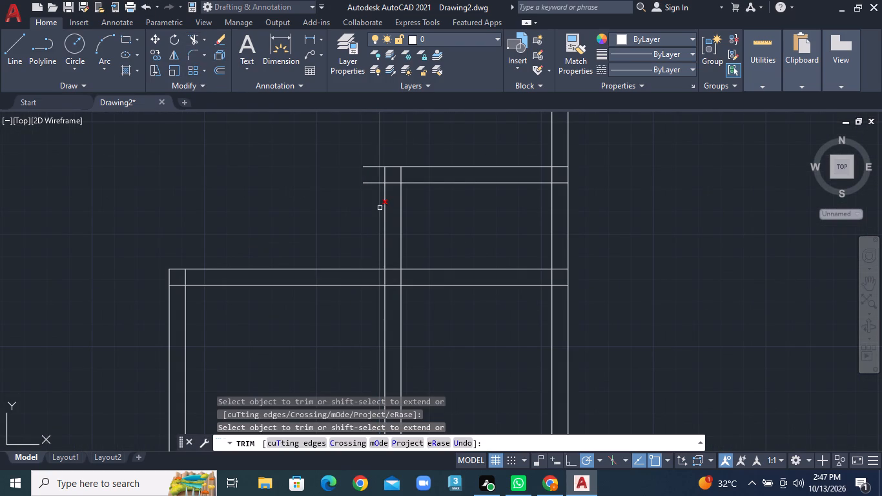
click(380, 208)
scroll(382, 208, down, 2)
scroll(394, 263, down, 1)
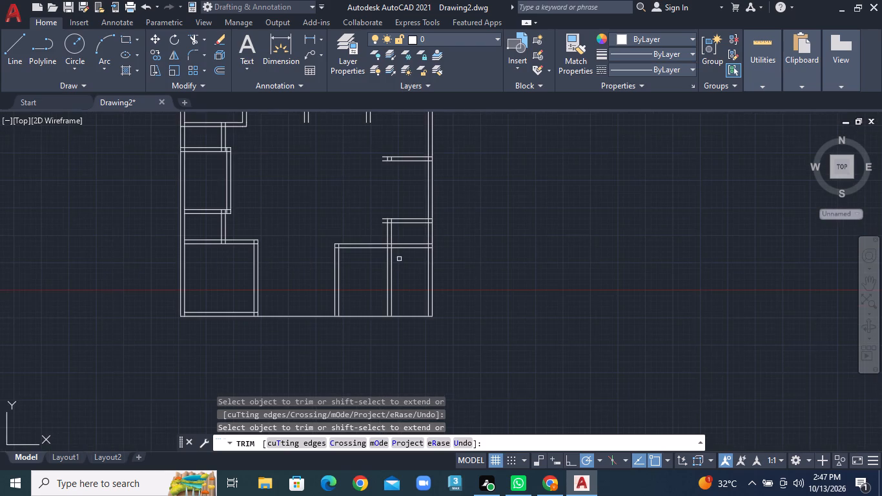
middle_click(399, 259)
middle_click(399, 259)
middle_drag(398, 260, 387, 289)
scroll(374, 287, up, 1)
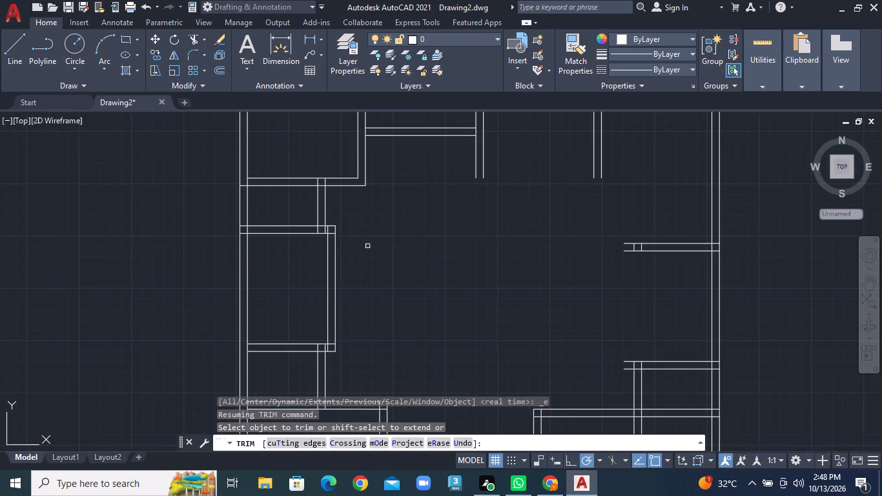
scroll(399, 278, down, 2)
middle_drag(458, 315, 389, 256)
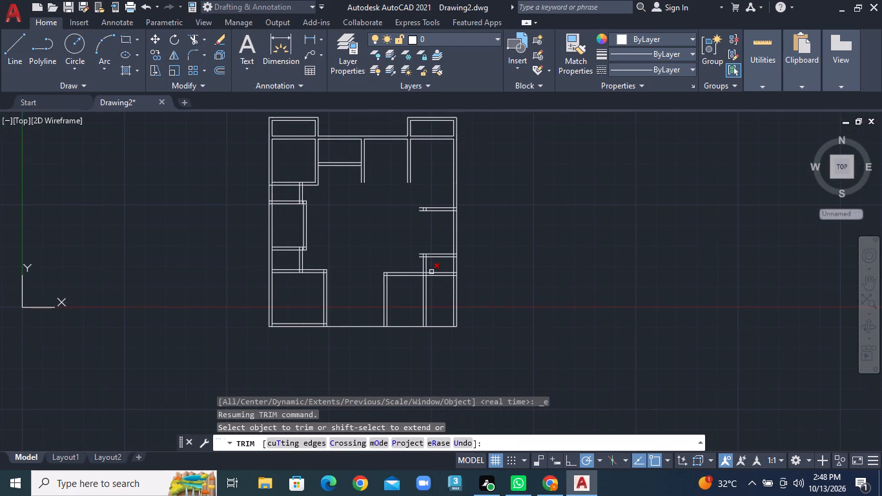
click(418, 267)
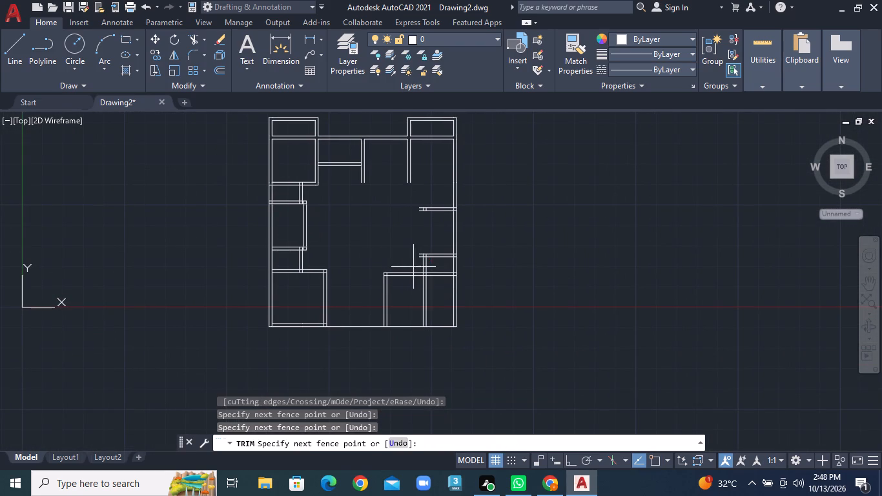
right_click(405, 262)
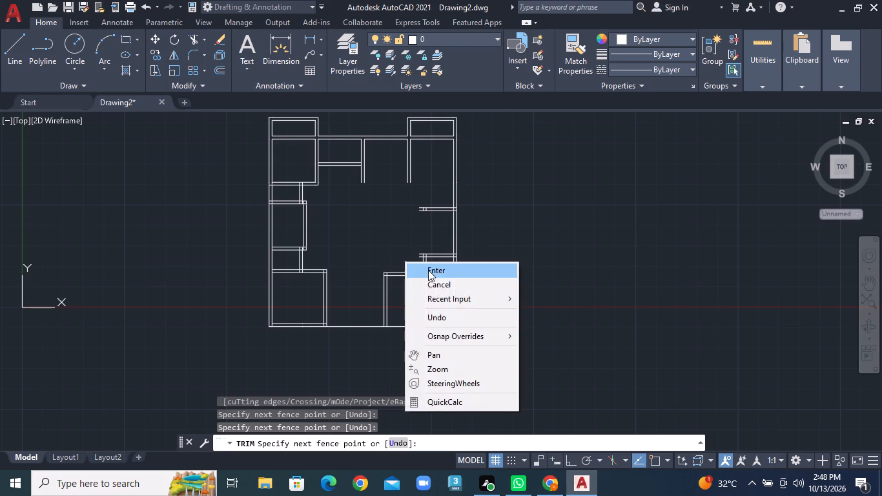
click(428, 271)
Draw a short horizontal line across the pair of vertical wall lines inside the southeast room.
click(14, 54)
scroll(418, 303, up, 1)
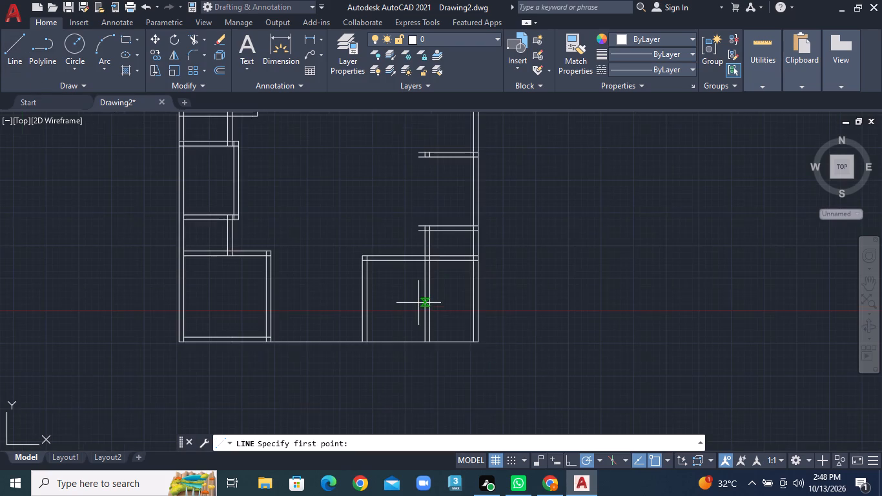
click(419, 302)
click(443, 298)
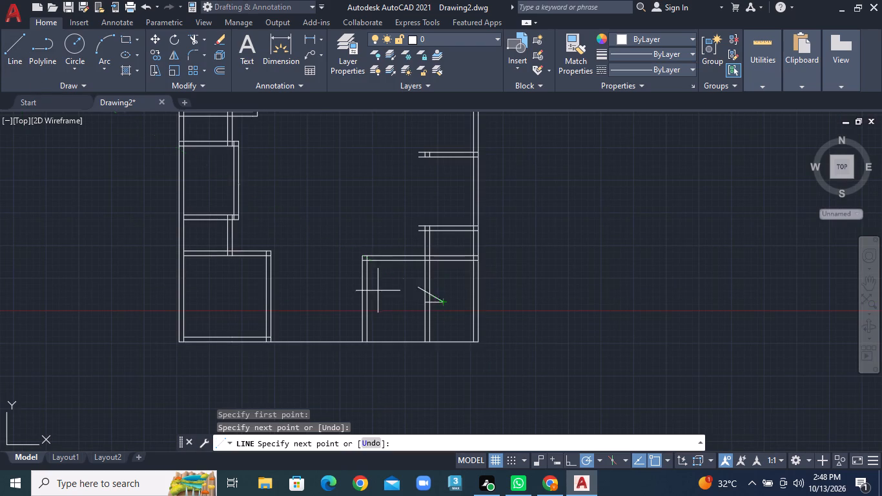
right_click(375, 265)
click(402, 278)
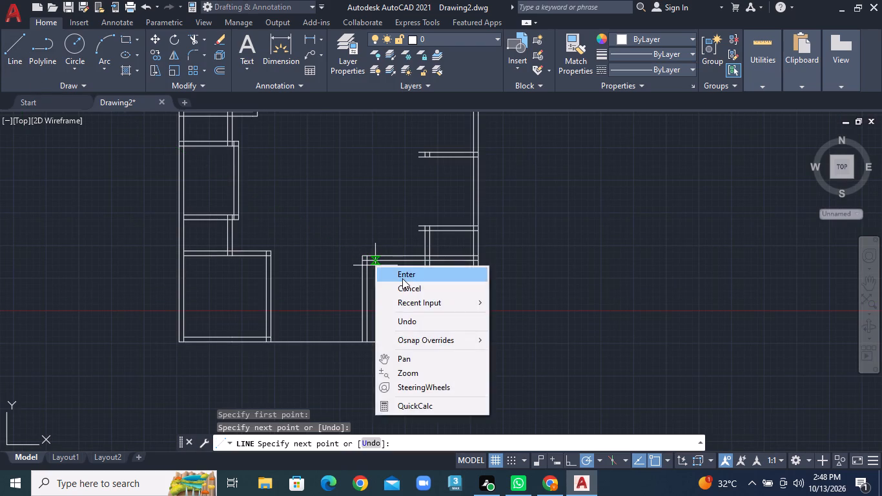
Trim away the vertical wall pair inside the southeast room together with the short horizontal line crossing it.
click(205, 36)
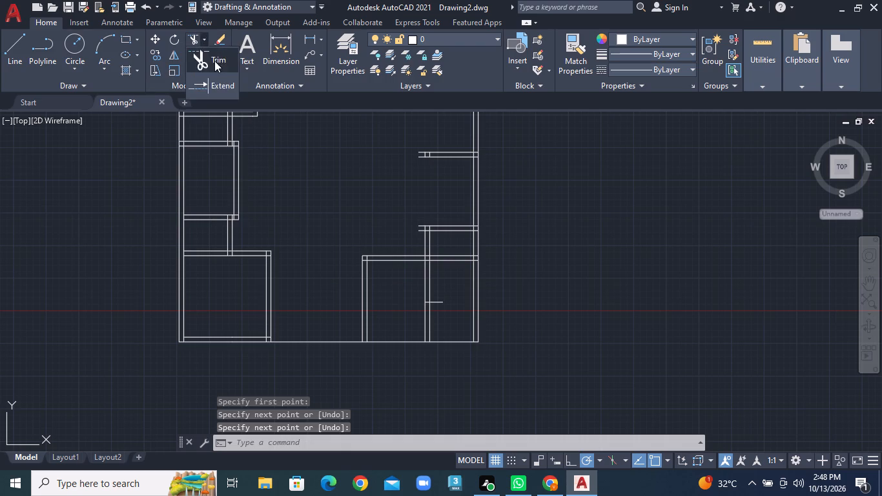
click(214, 61)
click(411, 314)
click(453, 310)
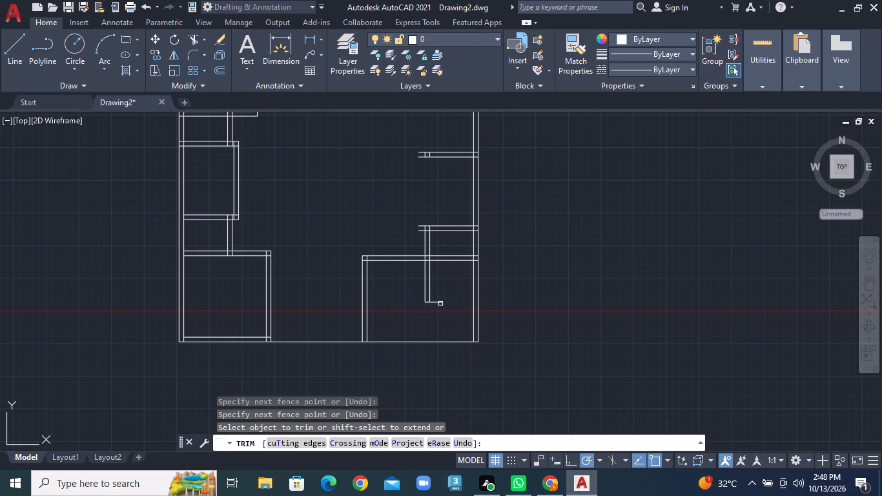
click(436, 302)
click(409, 294)
click(438, 291)
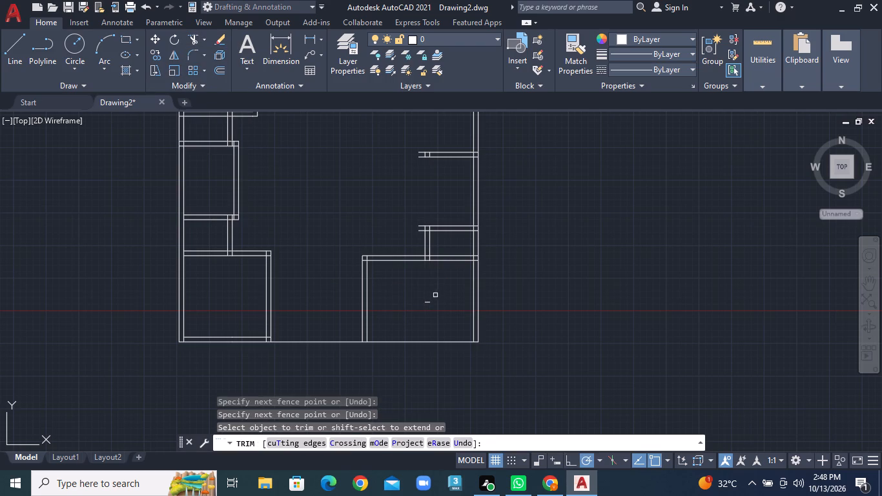
click(428, 301)
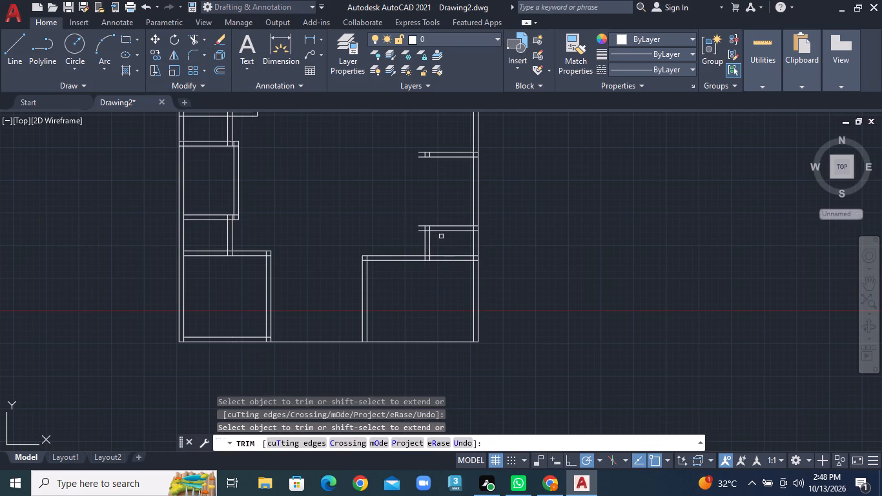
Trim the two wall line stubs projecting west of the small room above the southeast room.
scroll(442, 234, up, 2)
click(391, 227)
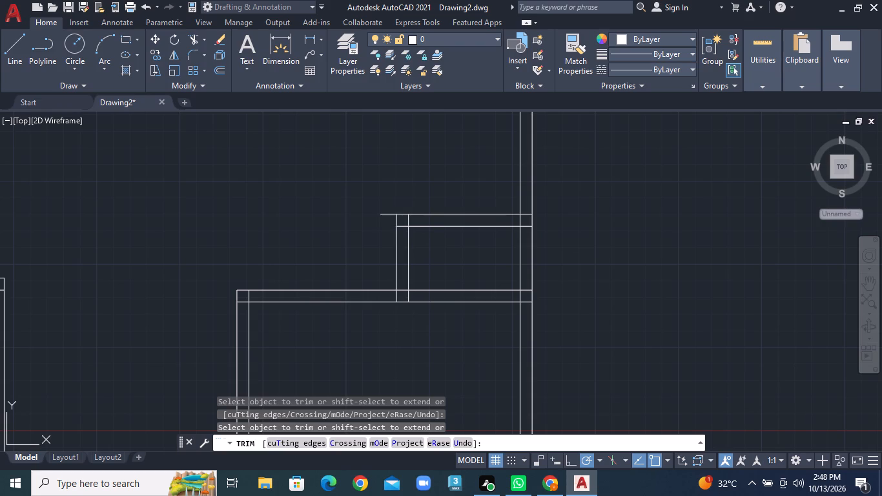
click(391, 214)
Draw a short vertical line closing the west end of the horizontal double-line wall projecting from the east wall.
scroll(398, 222, down, 1)
middle_click(407, 238)
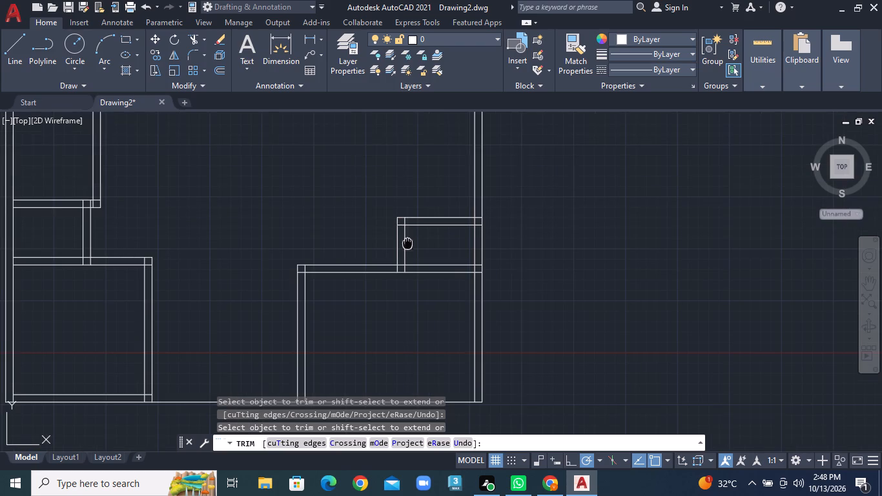
middle_drag(395, 186, 387, 267)
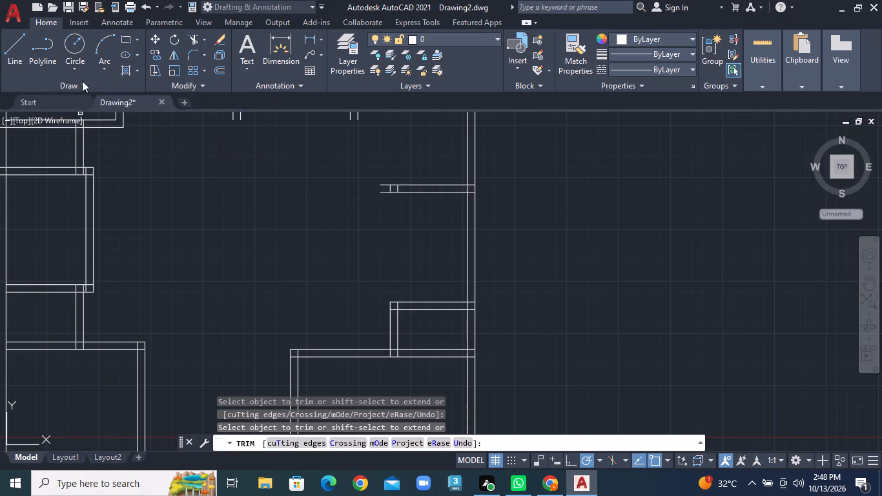
click(17, 50)
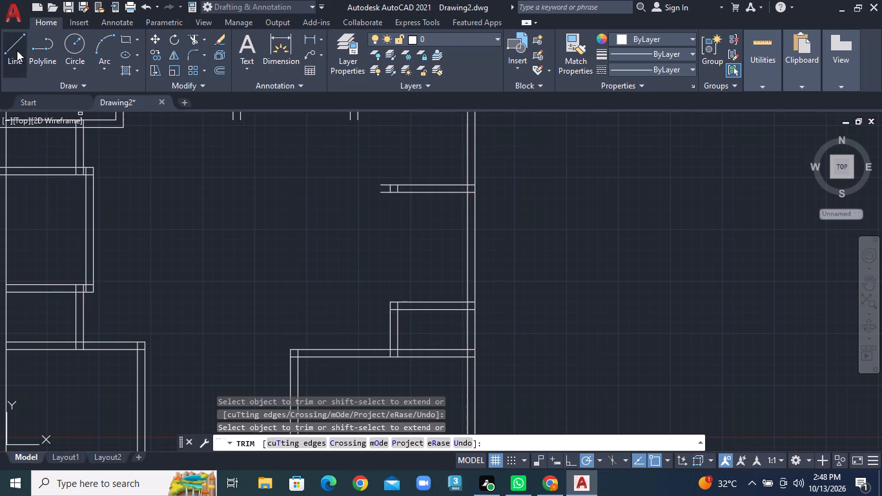
middle_drag(321, 153, 295, 252)
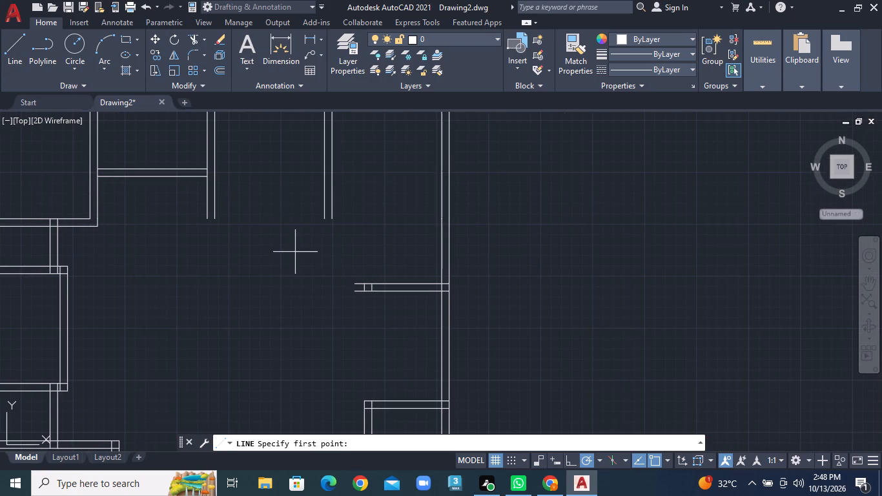
click(5, 57)
scroll(334, 292, up, 1)
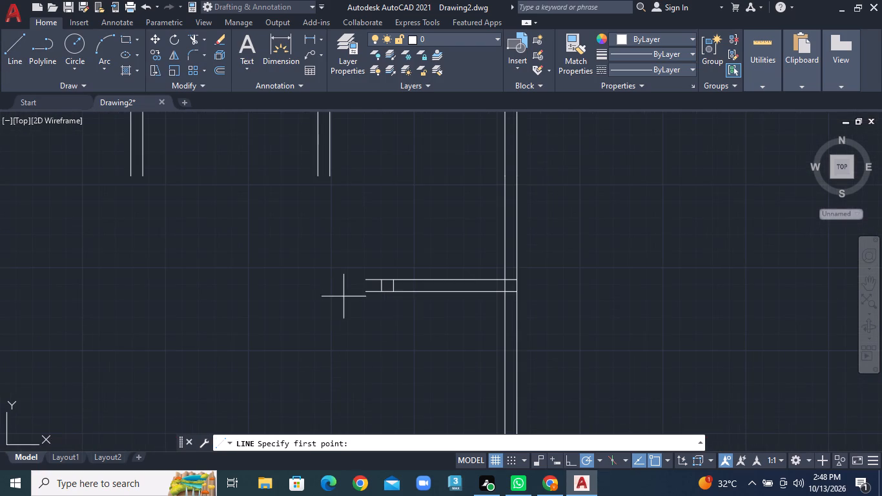
scroll(399, 313, up, 1)
middle_drag(390, 310, 355, 273)
click(311, 240)
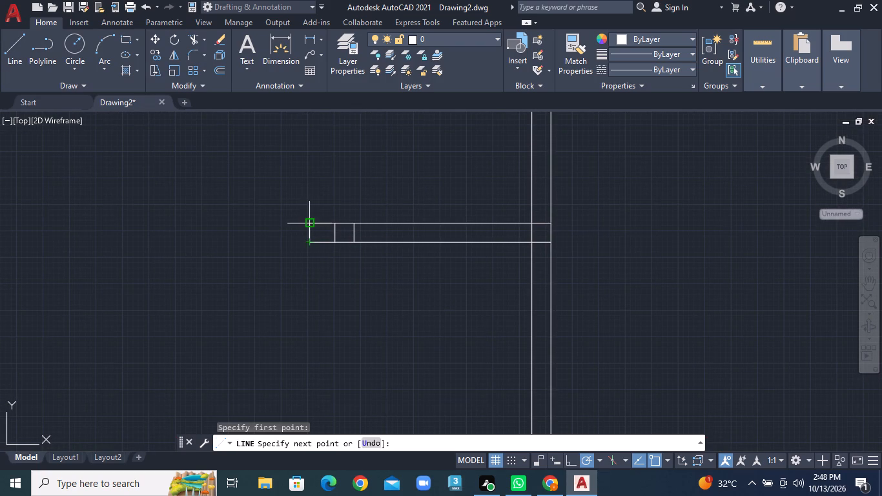
click(309, 216)
right_click(309, 216)
click(331, 221)
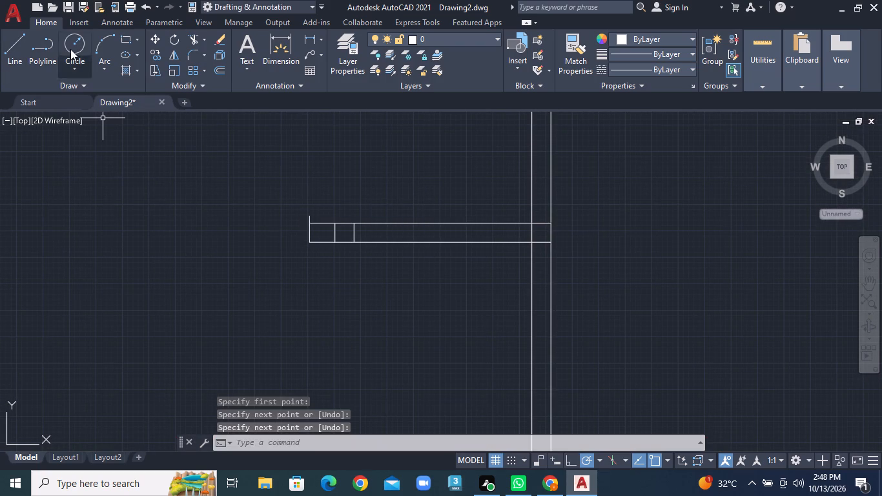
Offset the short closing line at the projecting wall's west end 9" to the east.
click(222, 69)
text(9")
key(Return)
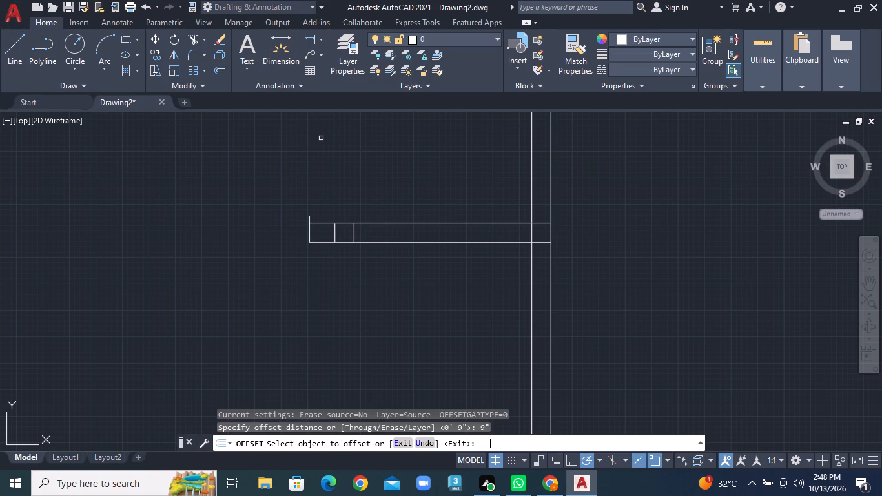
scroll(345, 199, up, 1)
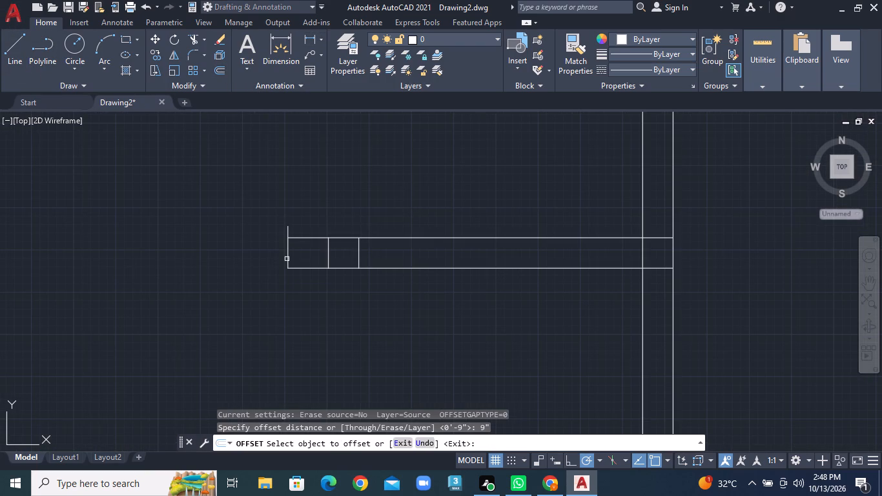
click(289, 256)
click(307, 255)
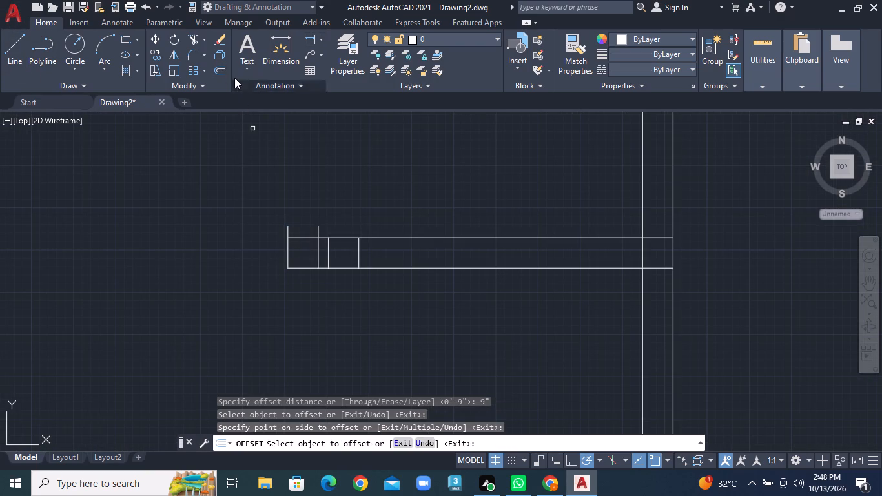
Trim away the two old vertical lines inside the projecting wall and the two line ends protruding above its west end.
click(202, 37)
click(214, 60)
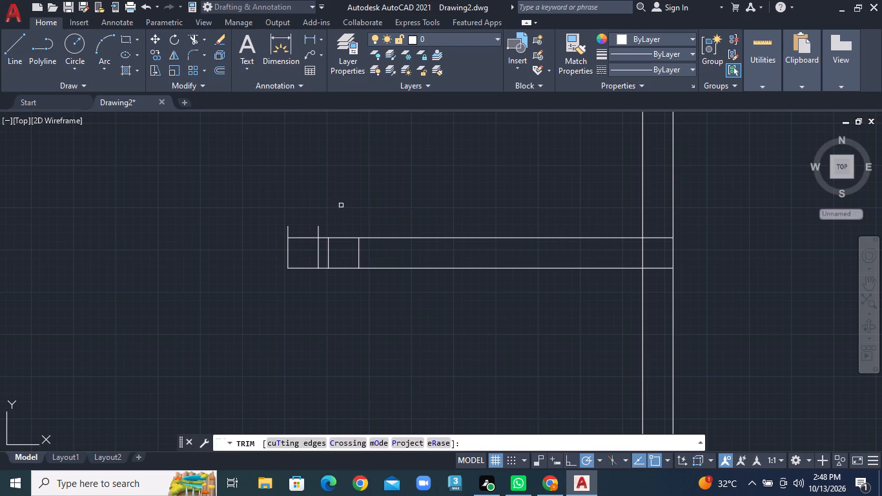
click(327, 243)
click(359, 249)
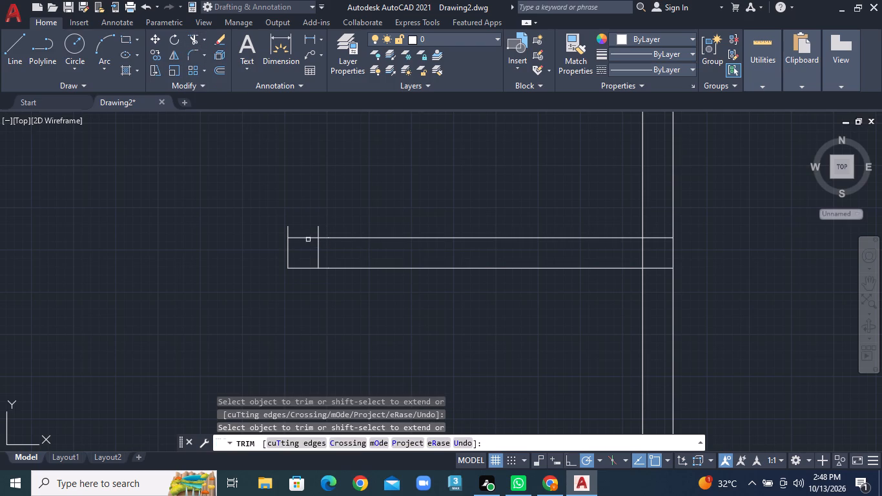
click(318, 230)
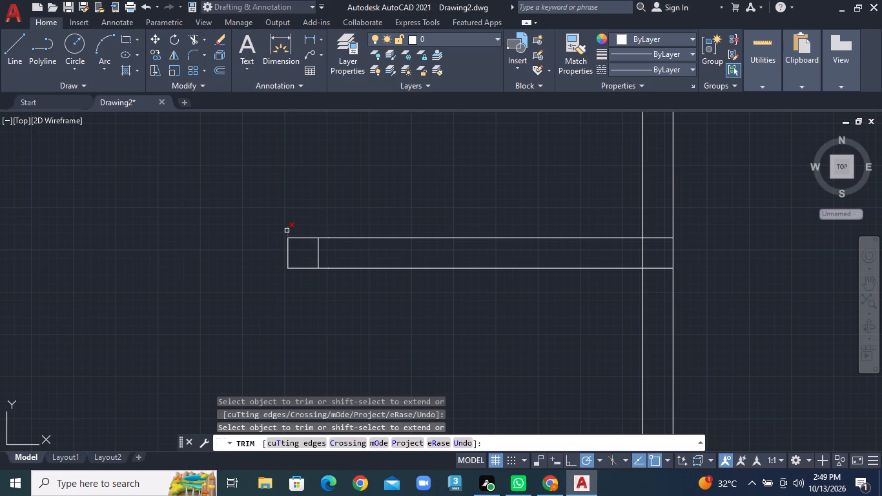
click(287, 231)
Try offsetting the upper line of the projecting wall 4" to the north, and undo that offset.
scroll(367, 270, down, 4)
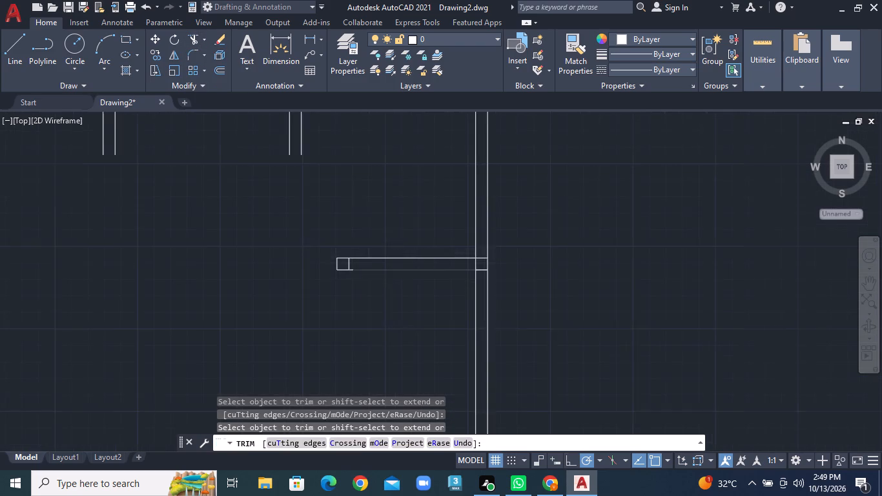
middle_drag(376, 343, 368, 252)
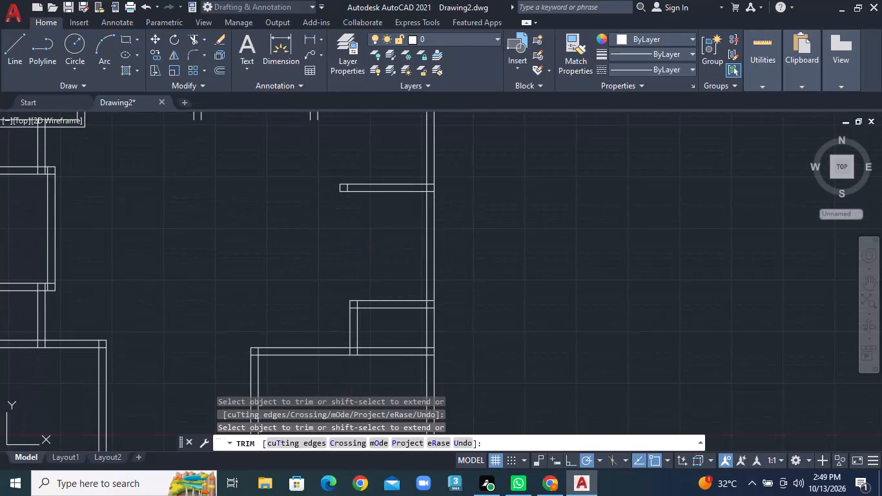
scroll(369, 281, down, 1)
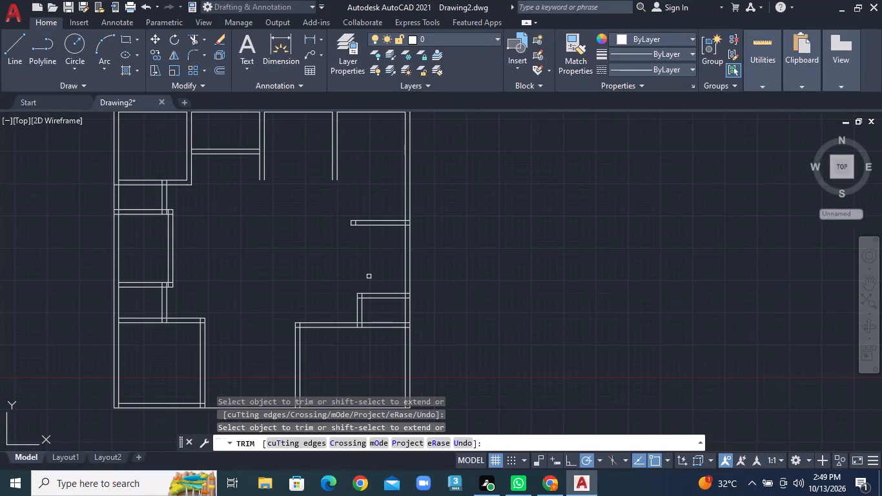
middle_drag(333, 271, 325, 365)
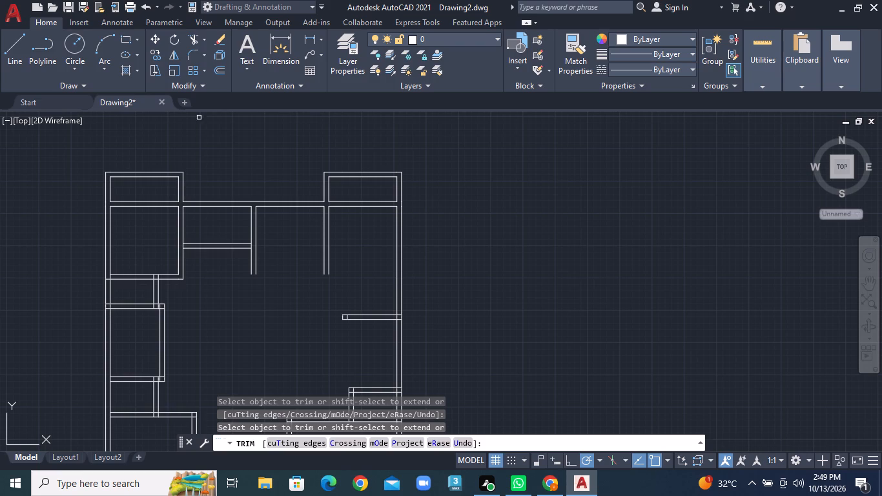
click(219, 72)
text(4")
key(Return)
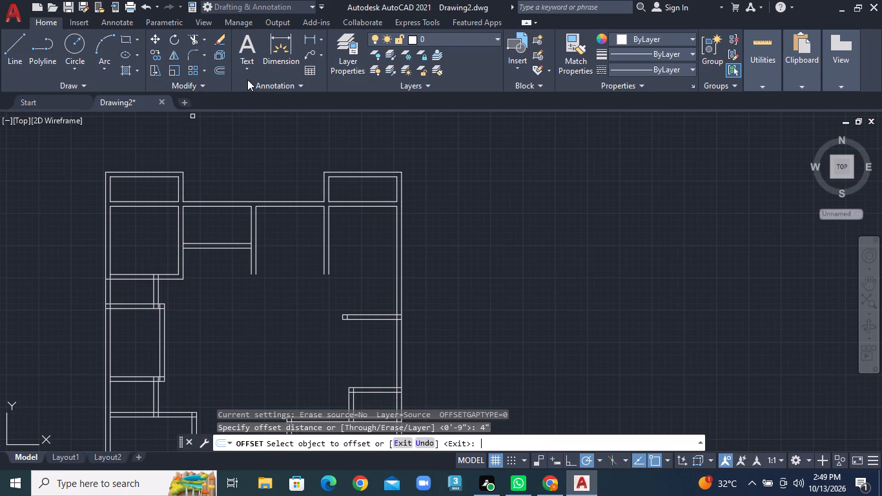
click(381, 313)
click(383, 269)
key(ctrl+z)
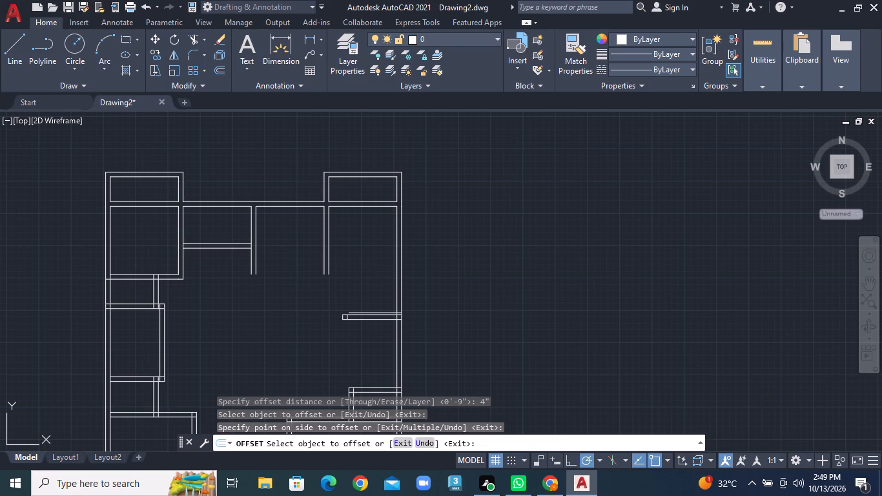
Offset the upper line of the projecting wall 4' to the north.
double_click(218, 67)
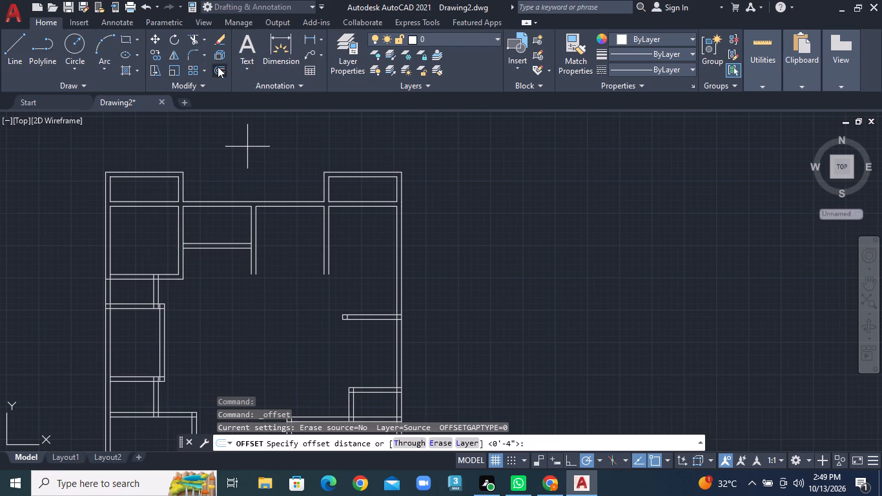
text(4')
key(Return)
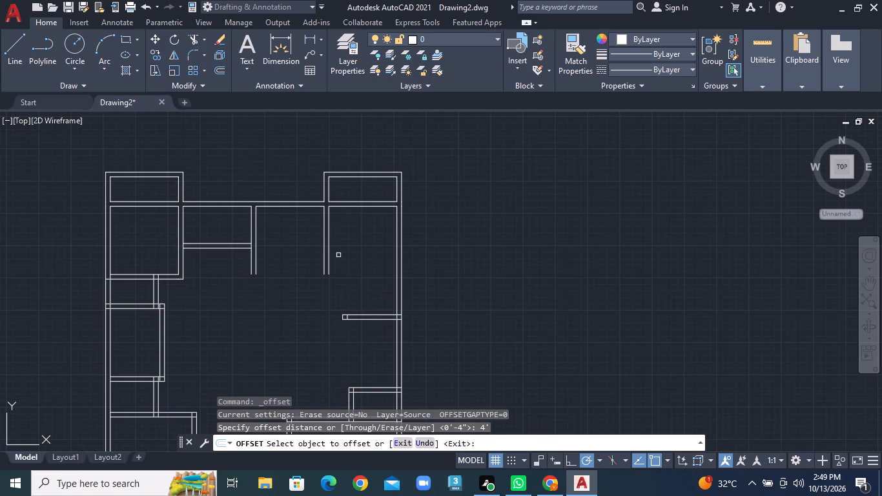
click(372, 315)
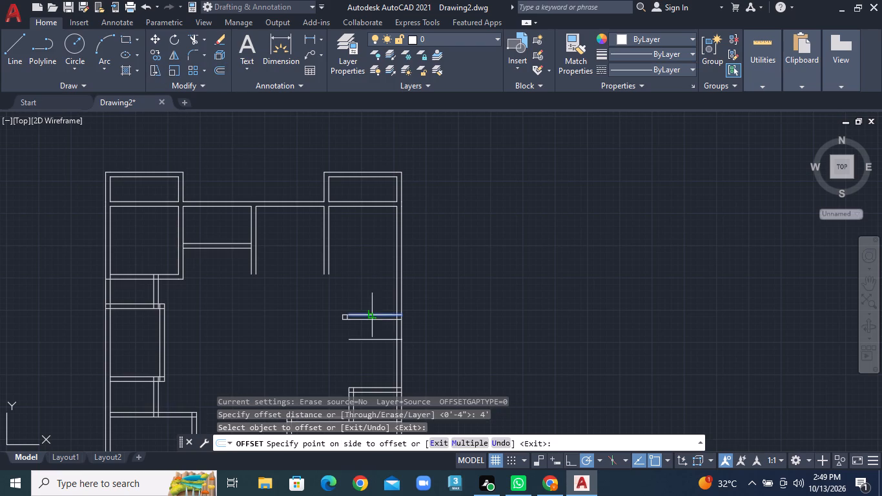
click(377, 271)
Offset the new horizontal line above the projecting wall 9" to the north to form a double-line wall.
click(221, 67)
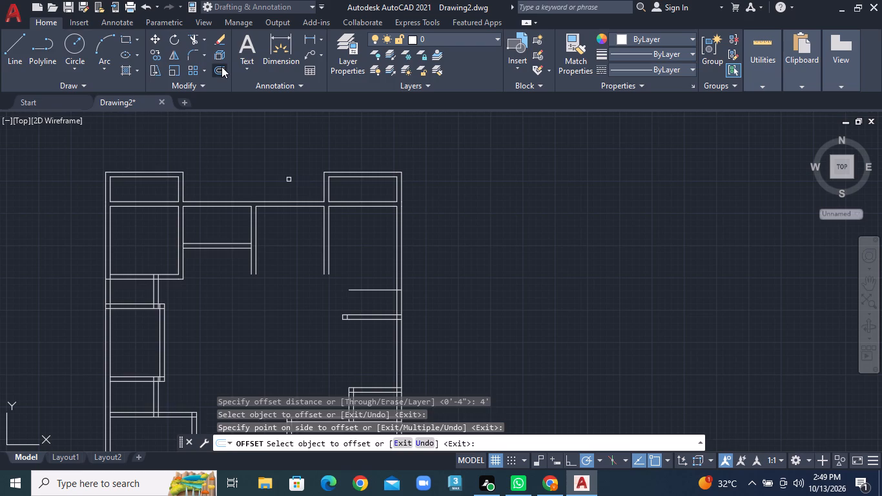
key(9)
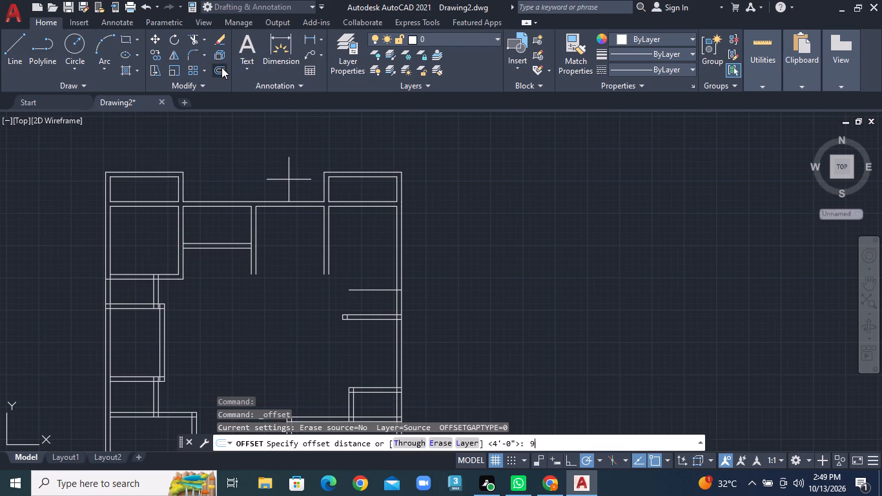
key(shift+quotedbl)
key(Return)
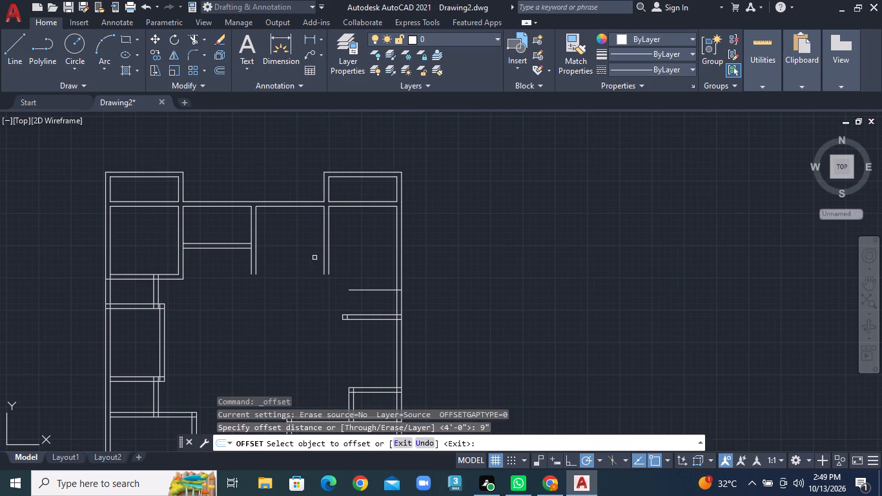
click(369, 289)
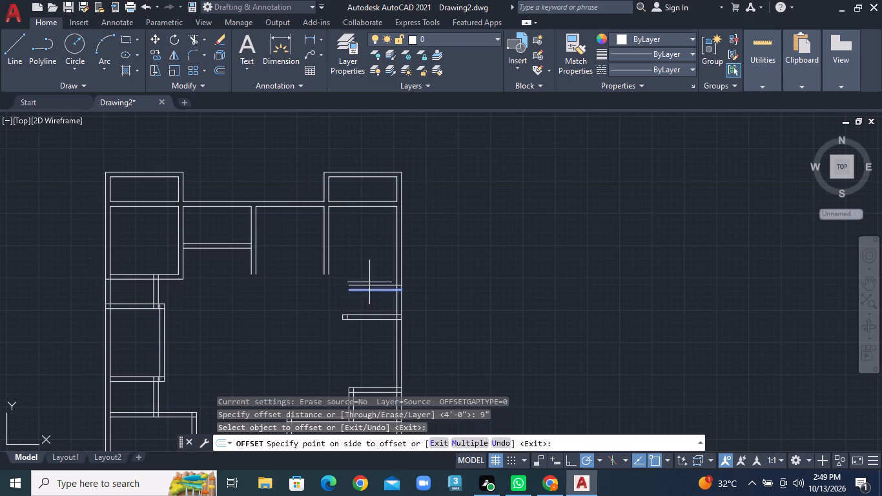
click(373, 262)
Offset the inner line of the east wall 7' to the west, across the horizontal walls.
click(222, 68)
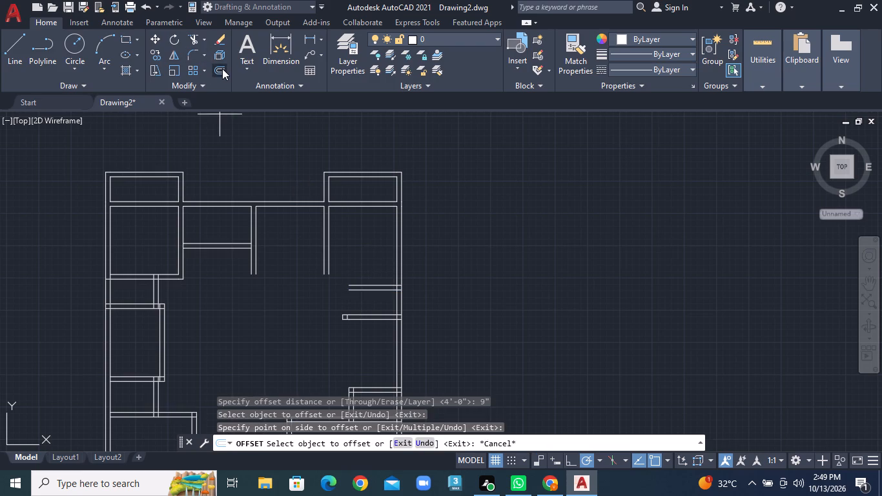
text(7')
key(Return)
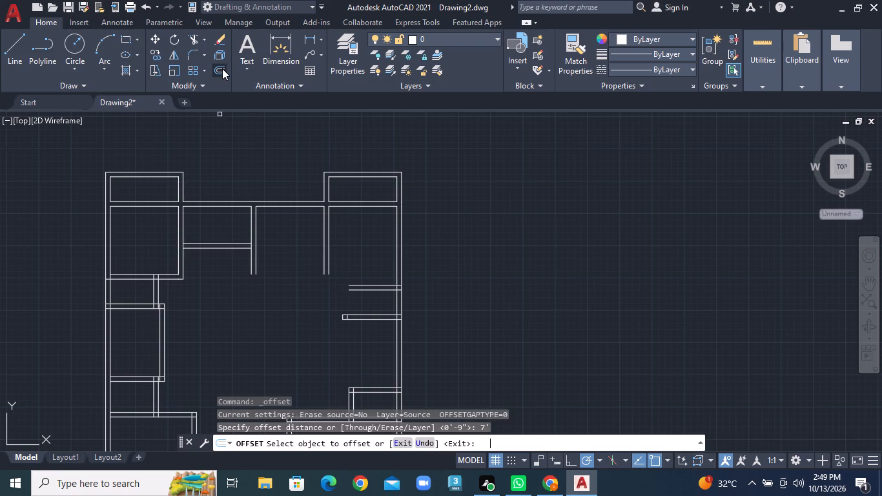
click(398, 307)
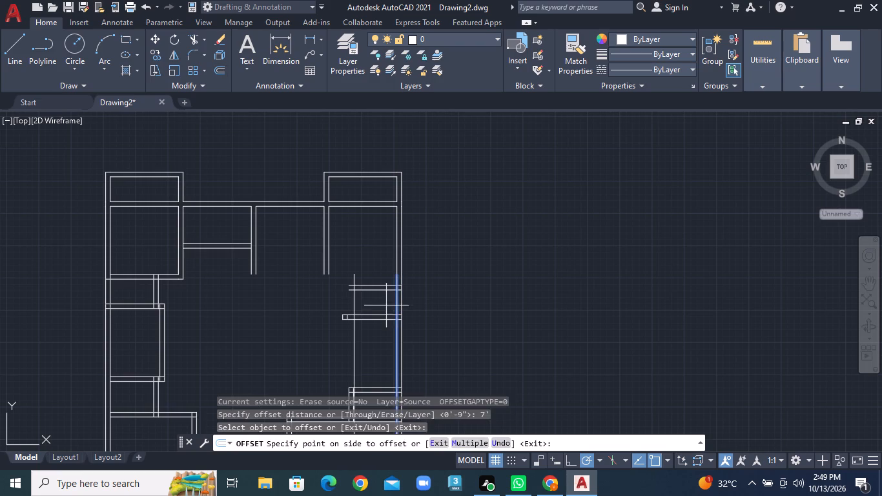
click(370, 305)
Offset the new vertical line across the east-side horizontal walls 9" to the west to form a double-line wall.
click(220, 68)
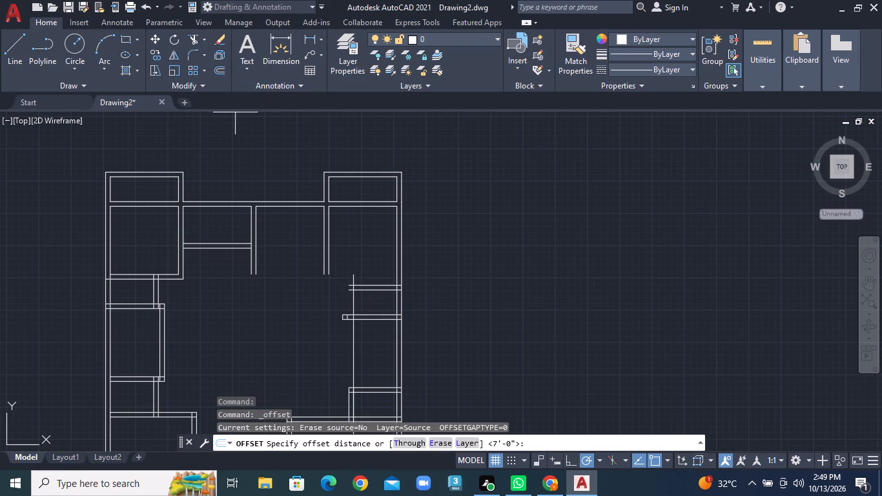
key(4)
key(BackSpace)
text(9")
key(Return)
scroll(413, 379, up, 1)
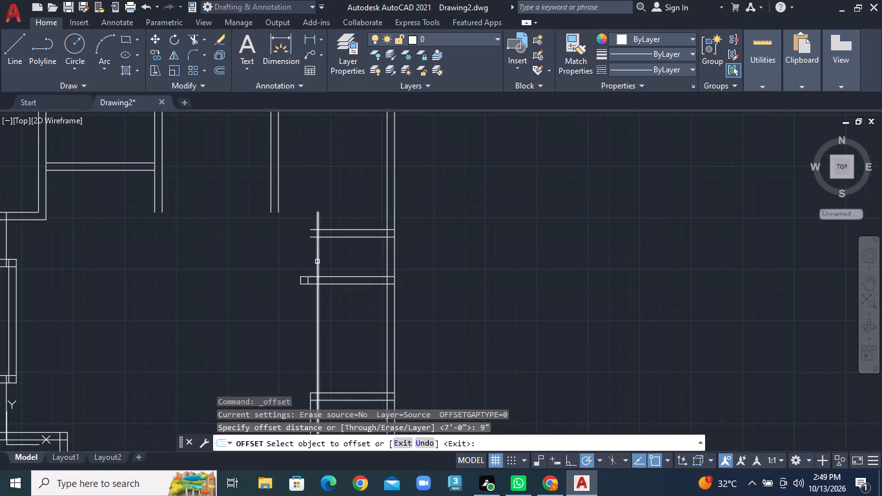
click(317, 261)
click(309, 261)
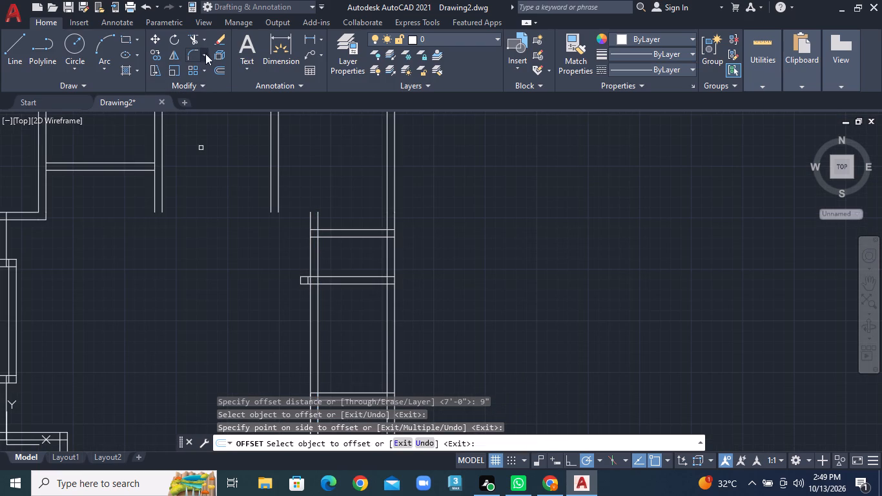
Trim the two vertical wall lines where they extend north of the uppermost horizontal wall of the east-side rooms.
click(208, 41)
click(207, 54)
scroll(286, 165, up, 2)
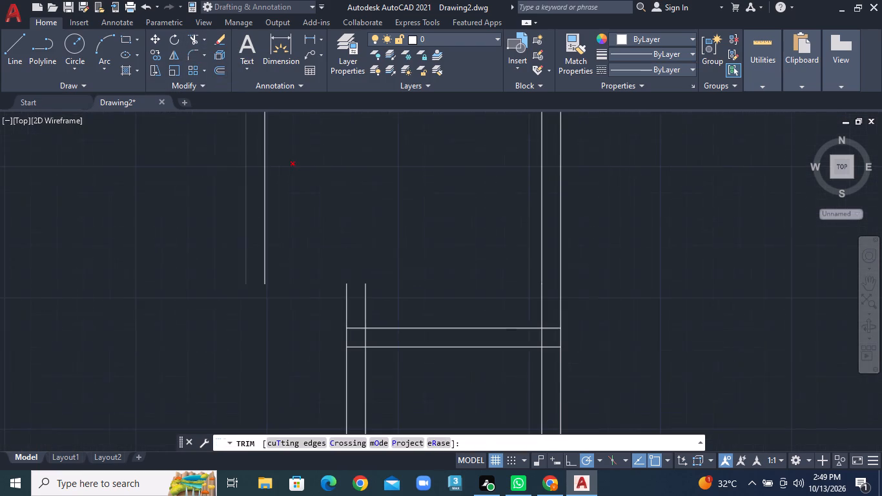
click(321, 313)
click(394, 299)
Trim the projecting wall's end west of the new vertical wall and remove the leftover short line.
middle_drag(381, 402, 365, 310)
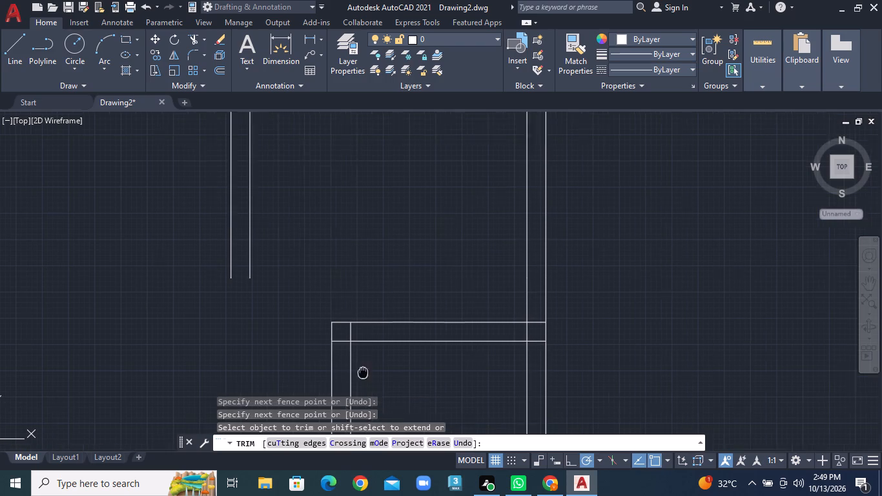
middle_drag(365, 310, 371, 196)
click(314, 238)
click(314, 279)
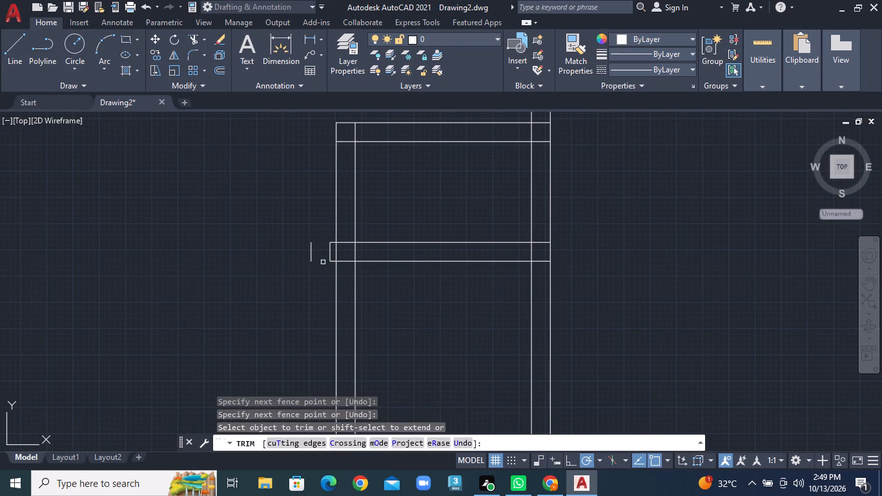
click(329, 256)
click(332, 263)
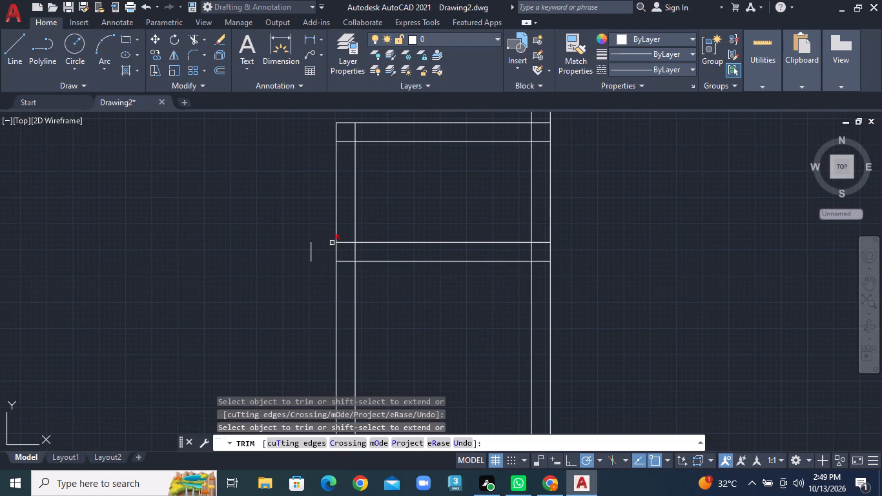
click(332, 243)
scroll(353, 289, down, 1)
scroll(384, 333, down, 1)
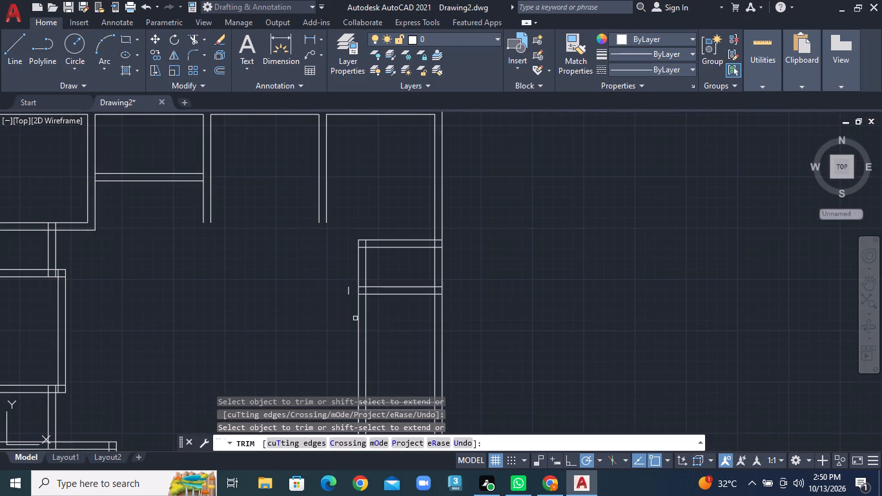
click(349, 291)
Examine the wall layout between the northern partitions and the east-side rooms.
scroll(360, 316, down, 1)
middle_drag(391, 337, 361, 261)
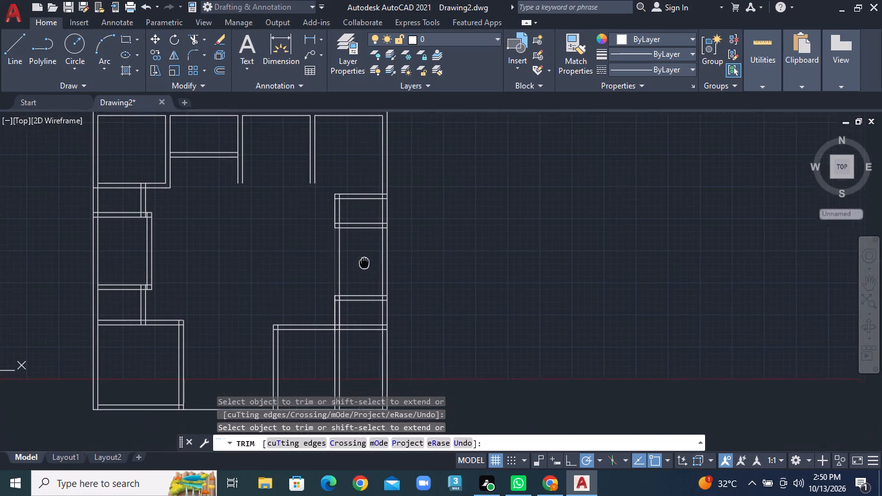
middle_drag(361, 261, 360, 261)
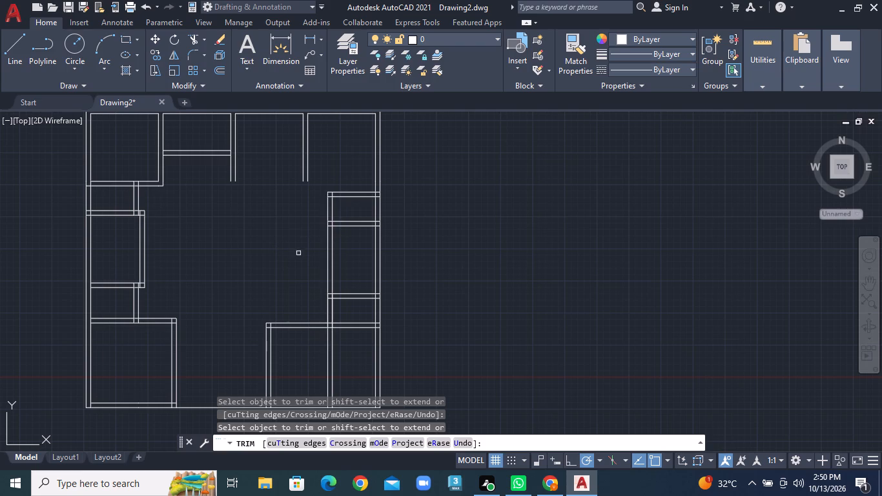
middle_drag(294, 258, 356, 360)
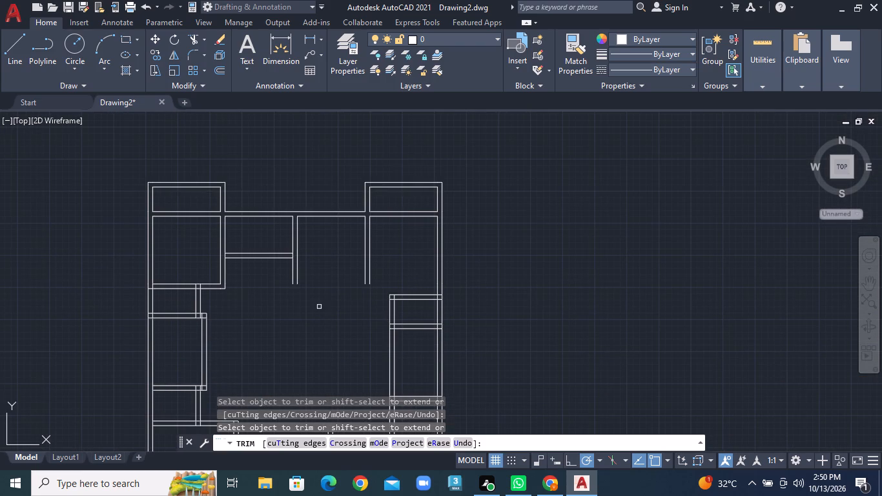
scroll(324, 306, down, 1)
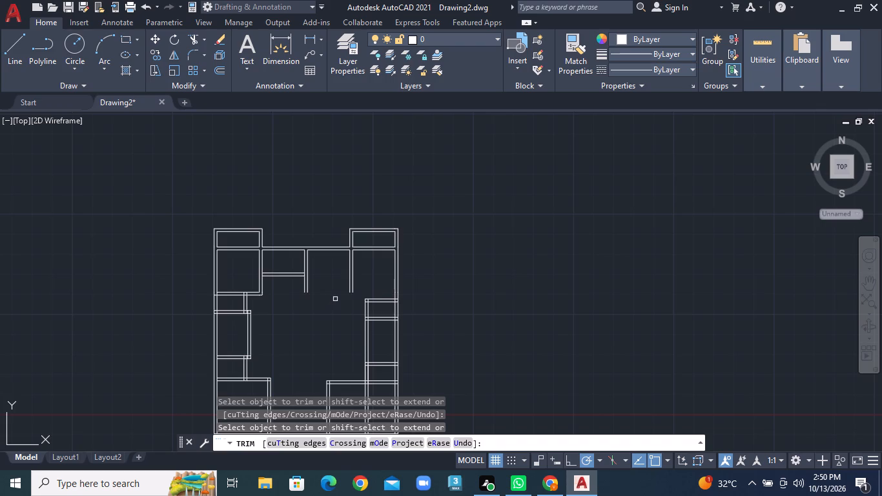
scroll(335, 299, up, 1)
middle_drag(335, 299, 252, 367)
scroll(252, 367, up, 1)
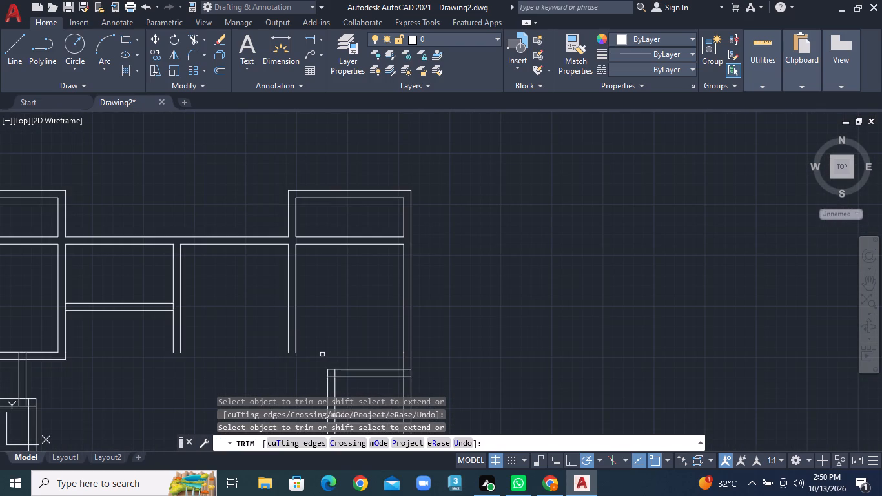
middle_drag(322, 355, 338, 353)
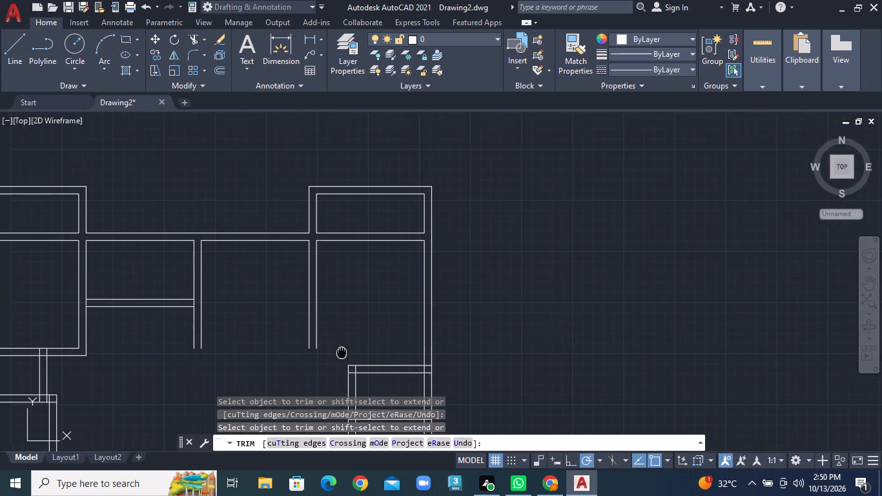
middle_drag(338, 353, 281, 358)
middle_drag(356, 355, 355, 195)
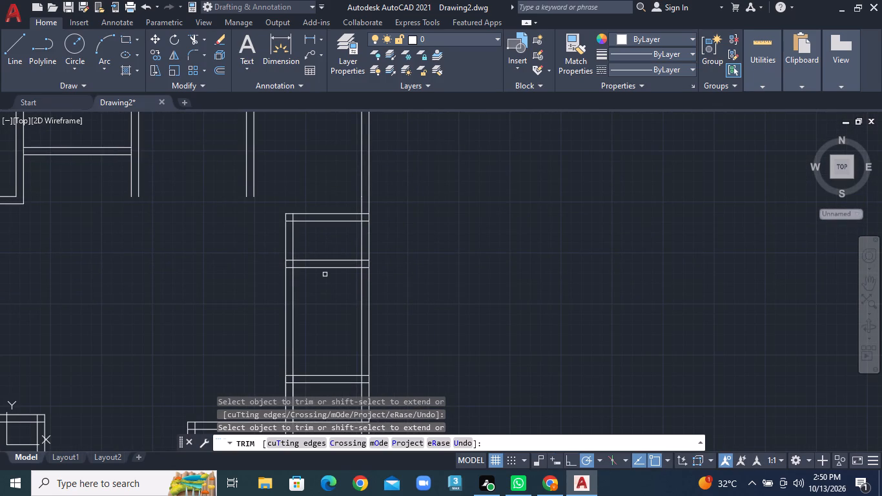
middle_drag(325, 274, 354, 359)
middle_drag(286, 298, 415, 325)
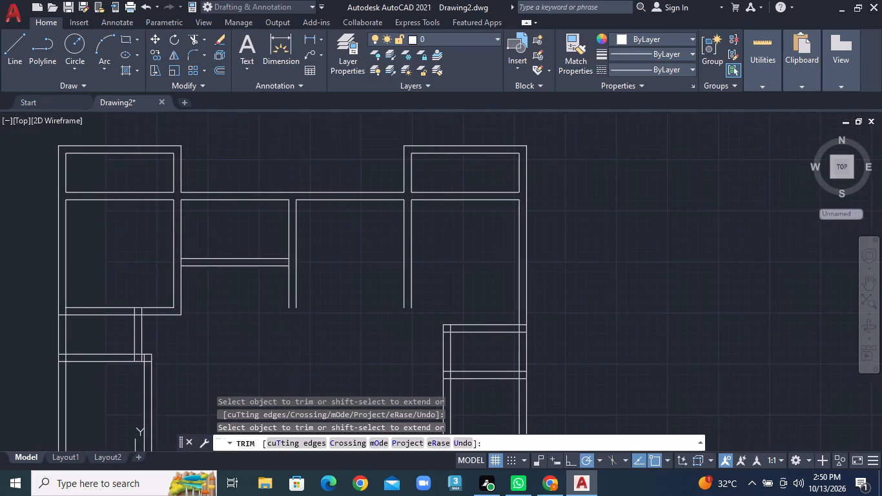
middle_drag(415, 325, 422, 320)
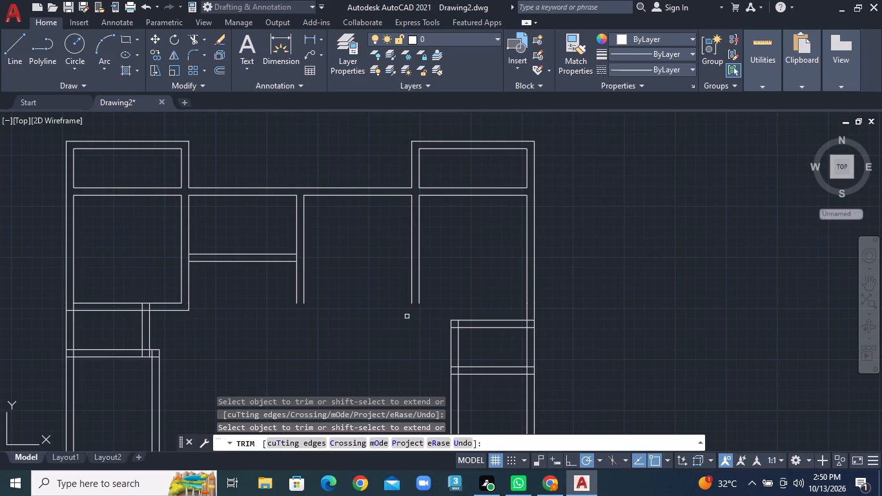
Trim away the double-line horizontal wall between the northwest room and the first partition.
click(204, 36)
click(212, 59)
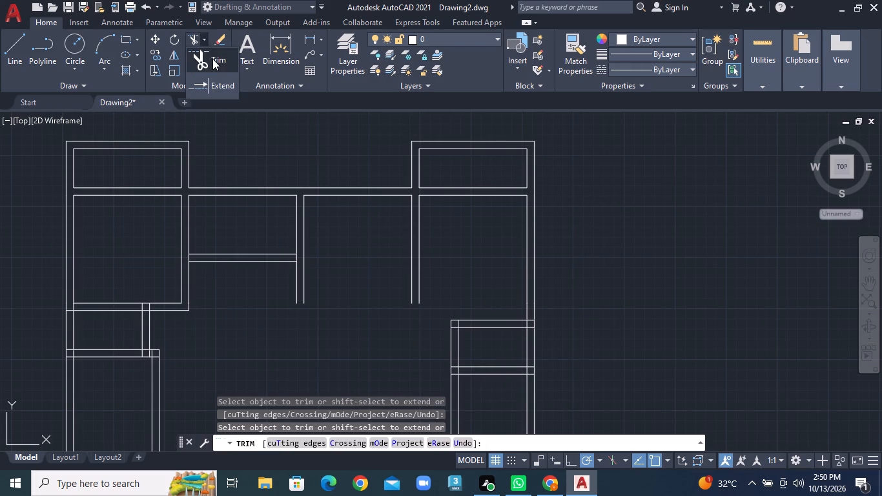
click(242, 243)
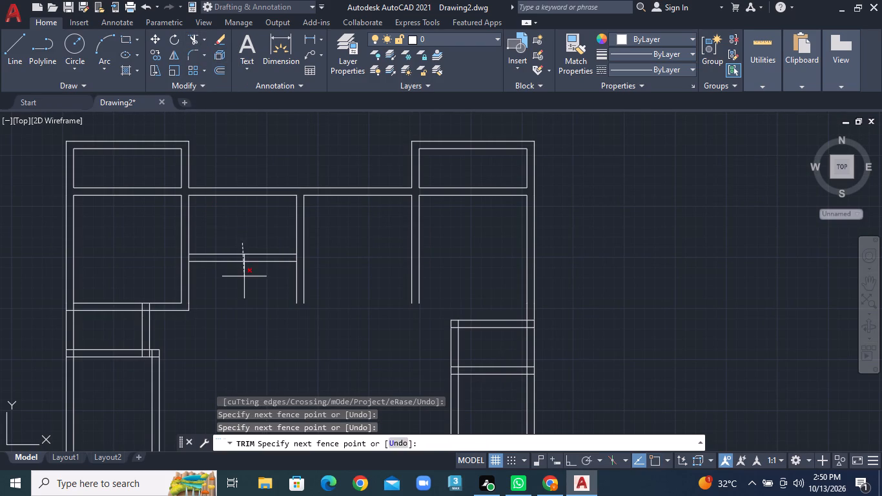
click(245, 296)
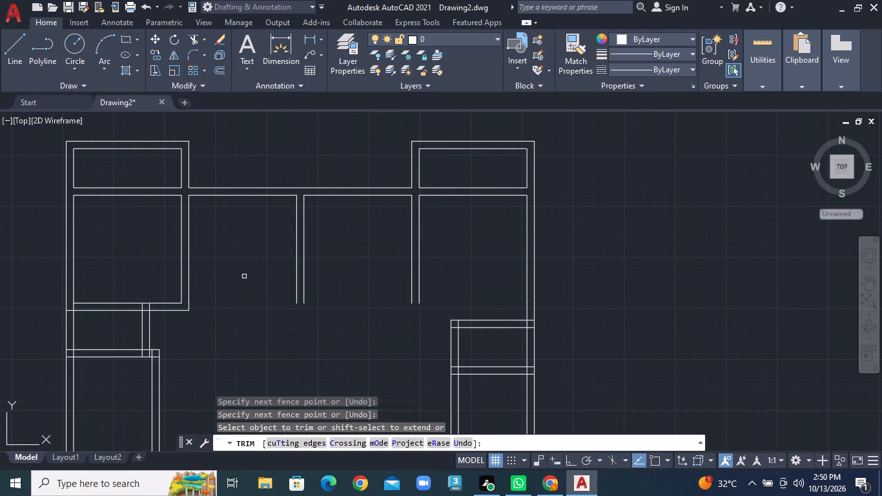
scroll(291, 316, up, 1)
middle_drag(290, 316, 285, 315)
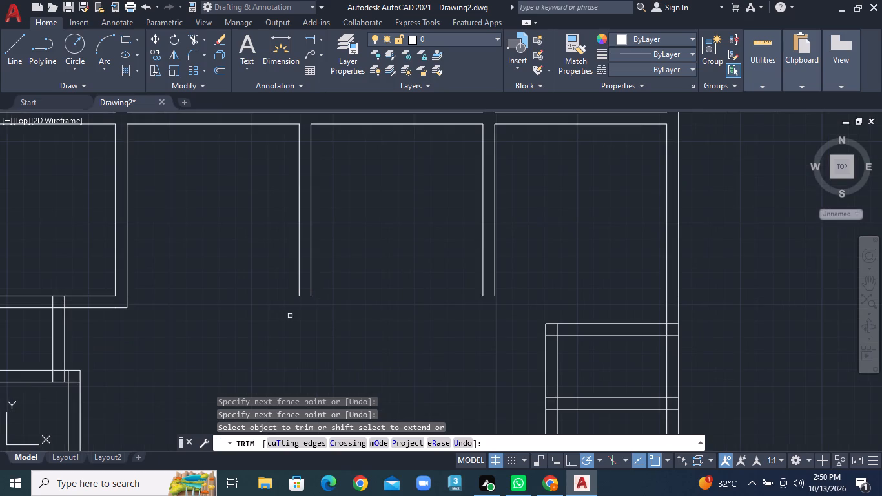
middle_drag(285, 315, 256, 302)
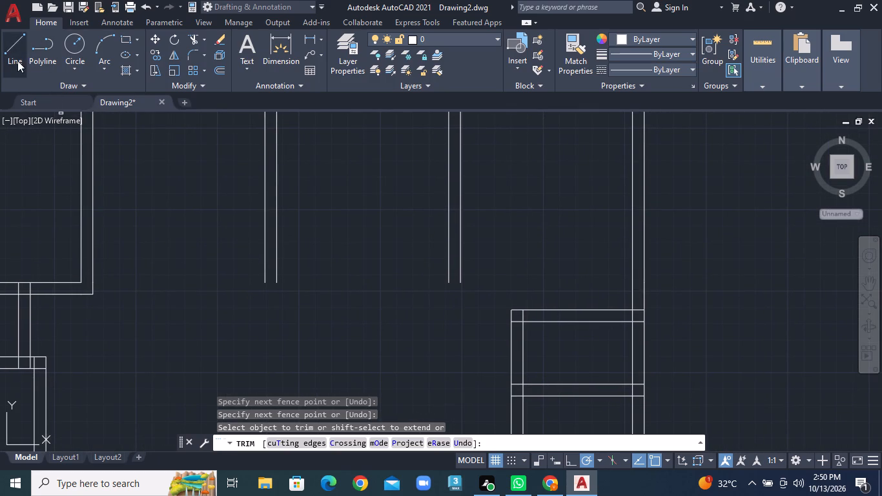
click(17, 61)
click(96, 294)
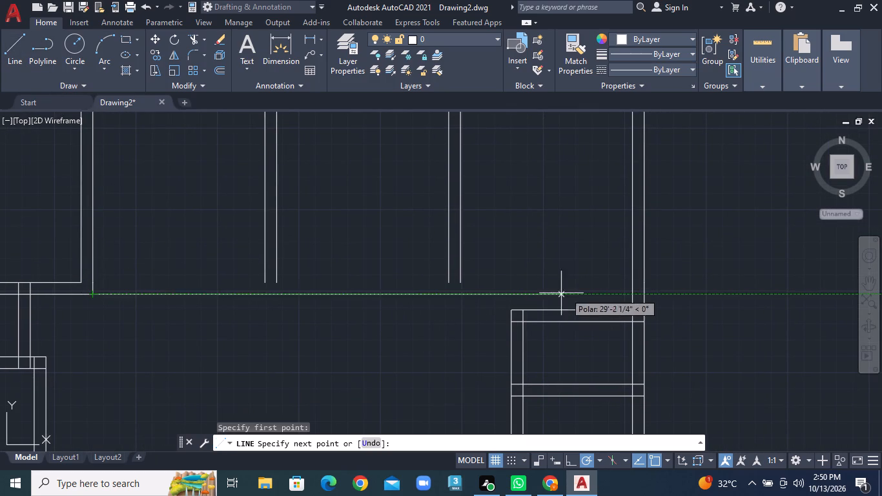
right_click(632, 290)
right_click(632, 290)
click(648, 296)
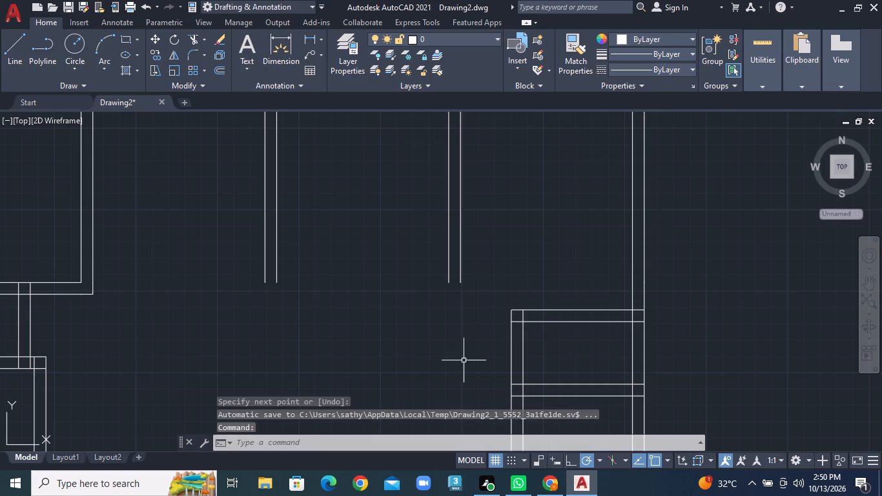
Draw a horizontal line from the northwest room's east wall, just above its bottom corner, to the east wall's inner line.
click(3, 47)
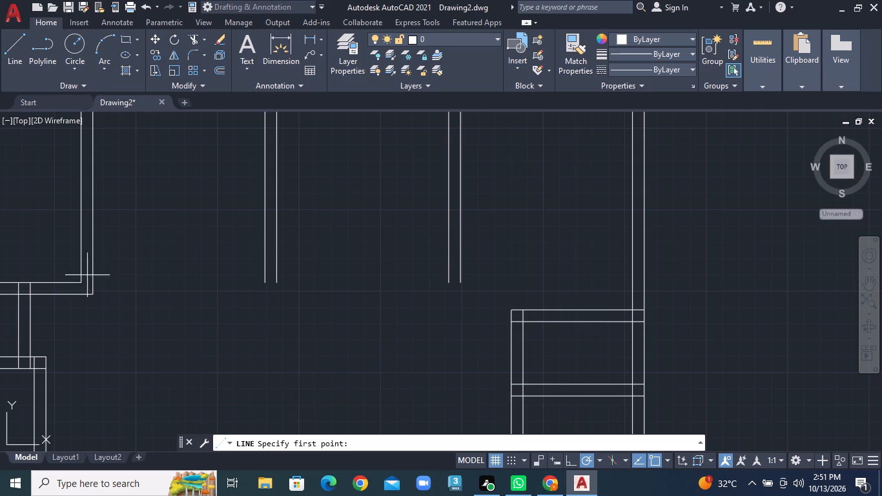
click(94, 289)
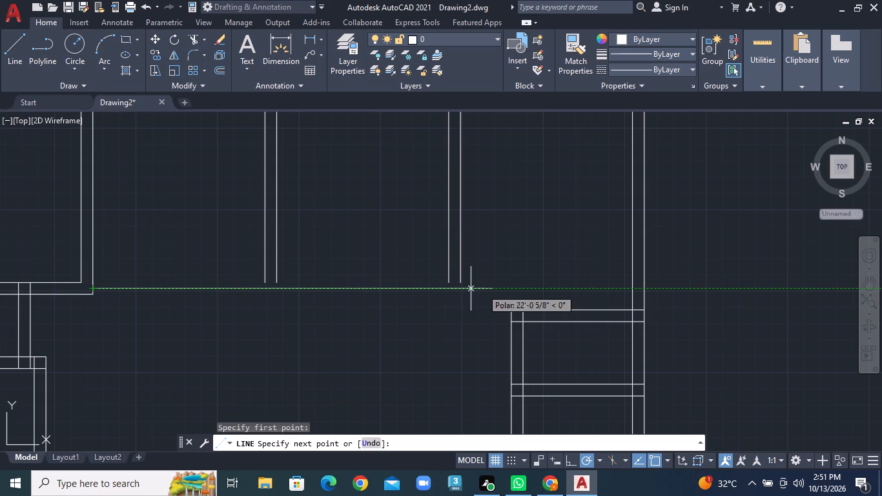
click(631, 292)
right_click(631, 292)
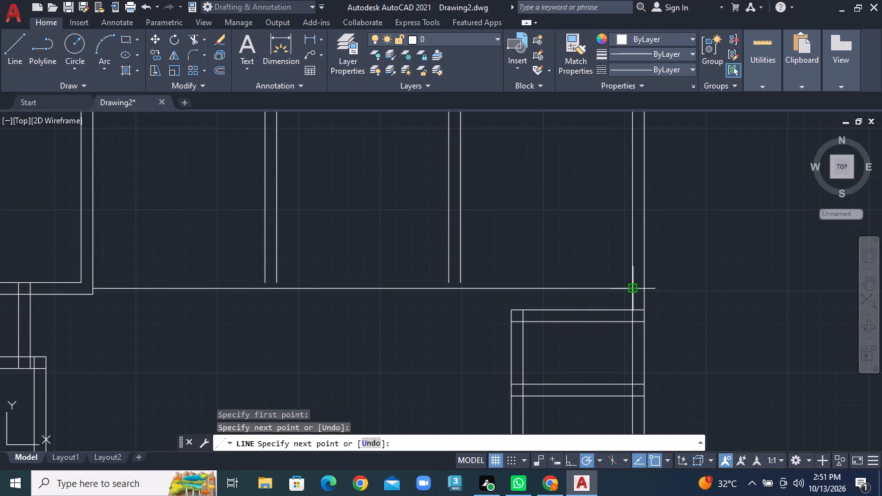
click(645, 298)
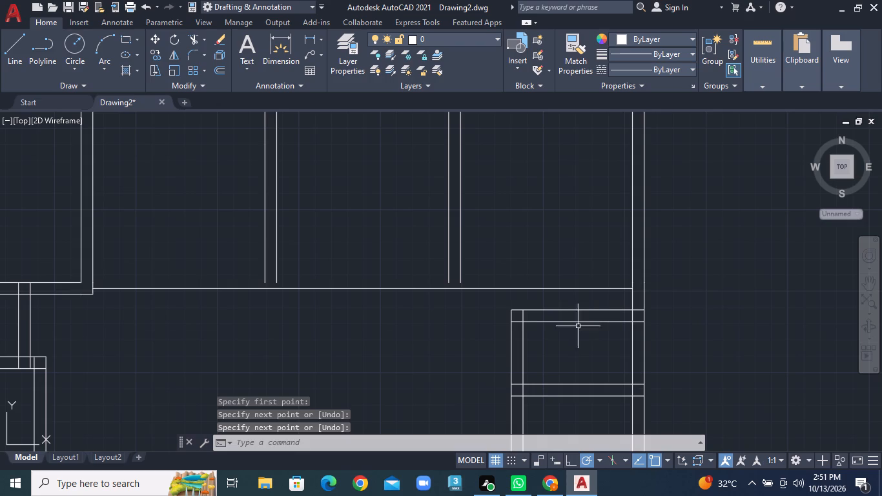
Examine the plan from the east-side rooms down to the south wall and back up to the northern rooms.
click(8, 46)
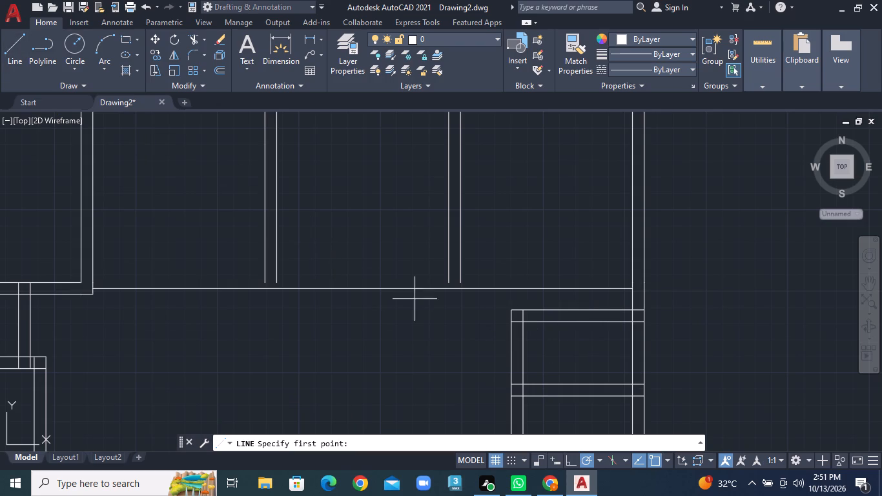
scroll(506, 336, down, 1)
middle_drag(507, 336, 567, 210)
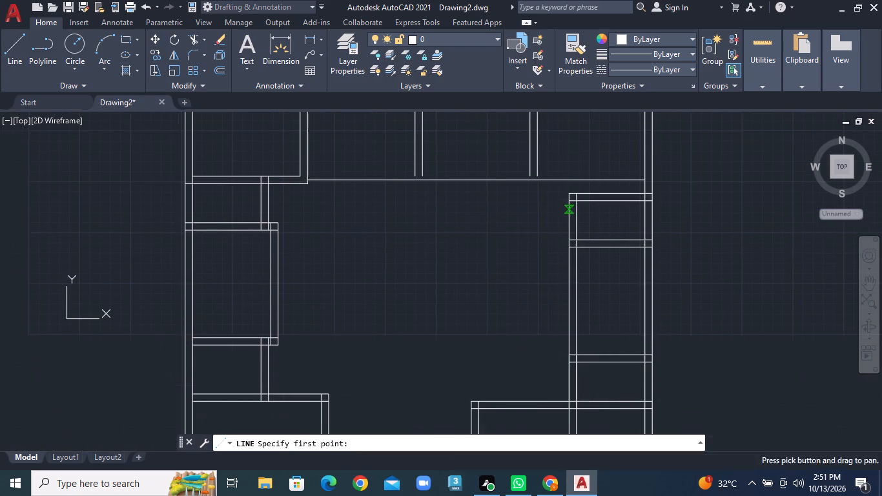
middle_drag(544, 326, 523, 271)
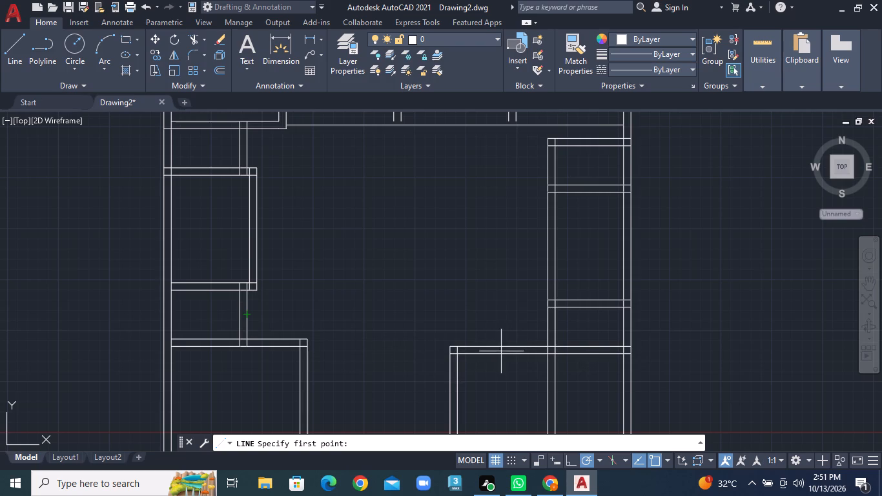
middle_drag(511, 380, 465, 269)
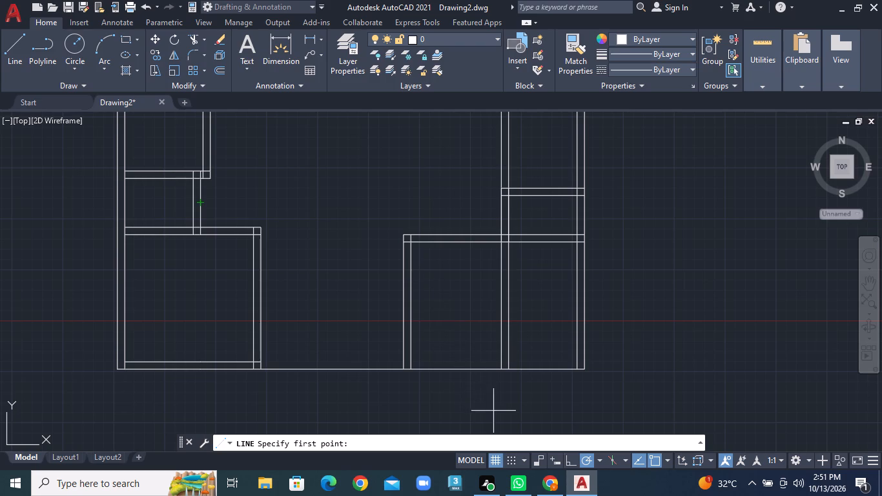
scroll(493, 338, down, 1)
middle_drag(512, 279, 505, 280)
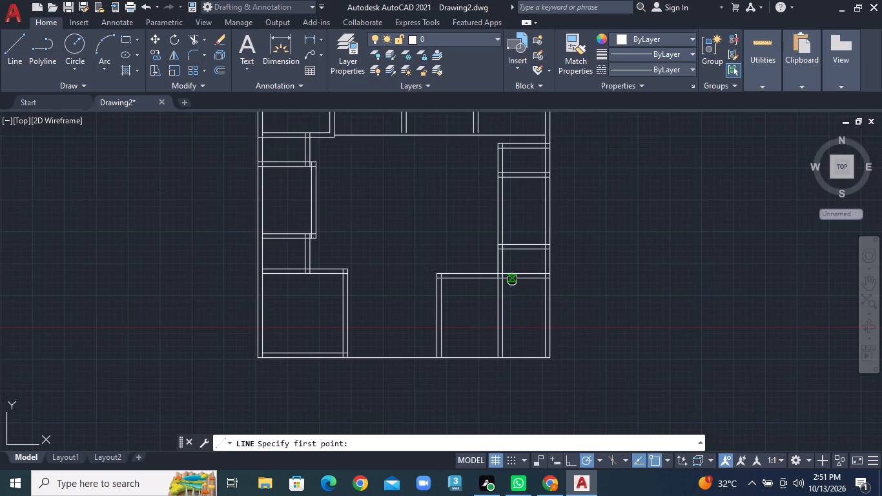
middle_drag(505, 280, 476, 365)
key(ctrl+z)
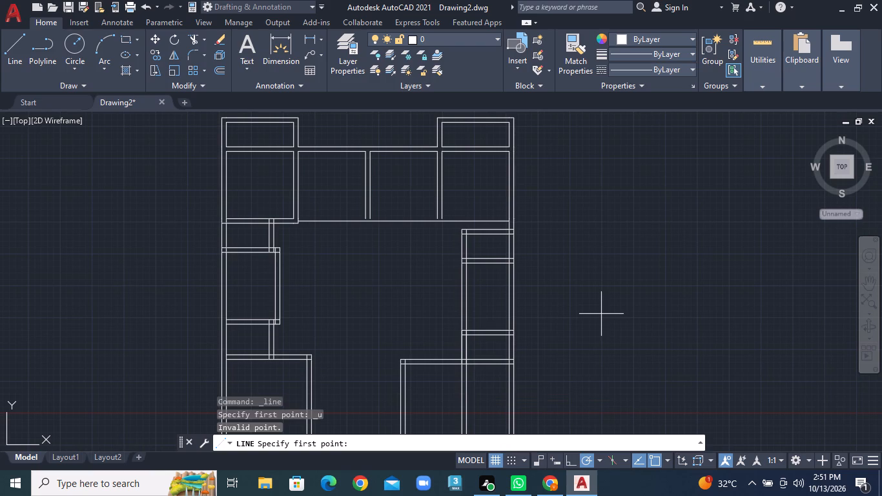
key(Escape)
Undo the east-side line, offset and trim edits back to before the southeast double-line horizontal wall, leaving the long vertical wall pair untrimmed.
key(ctrl+z)
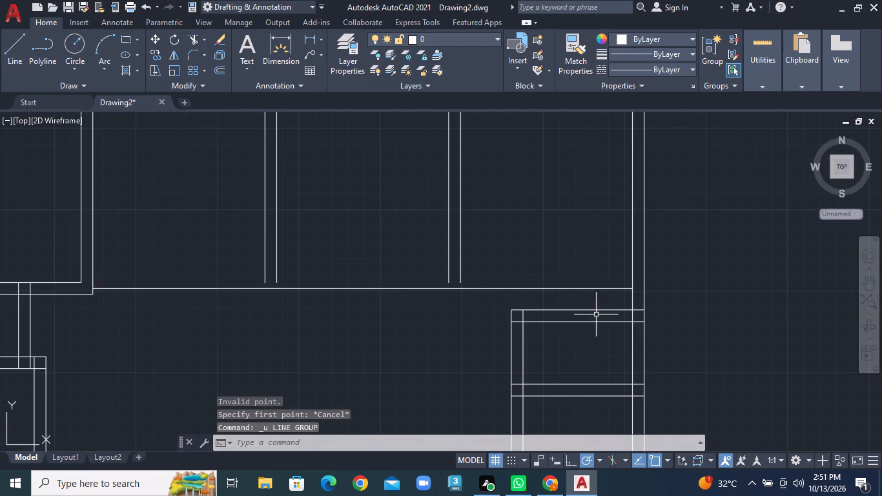
key(ctrl+z)
key(ctrl+z)
key(ctrl+z)
key(ctrl+z)
key(ctrl+z)
key(ctrl+z)
key(ctrl+z)
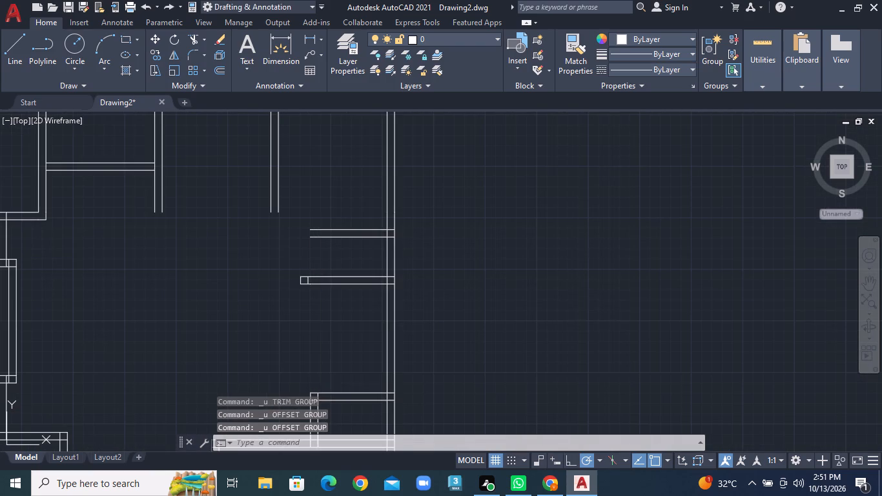
key(ctrl+z)
key(ctrl+z)
key(ctrl+z)
key(ctrl+z)
key(ctrl+z)
key(ctrl+z)
key(ctrl+z)
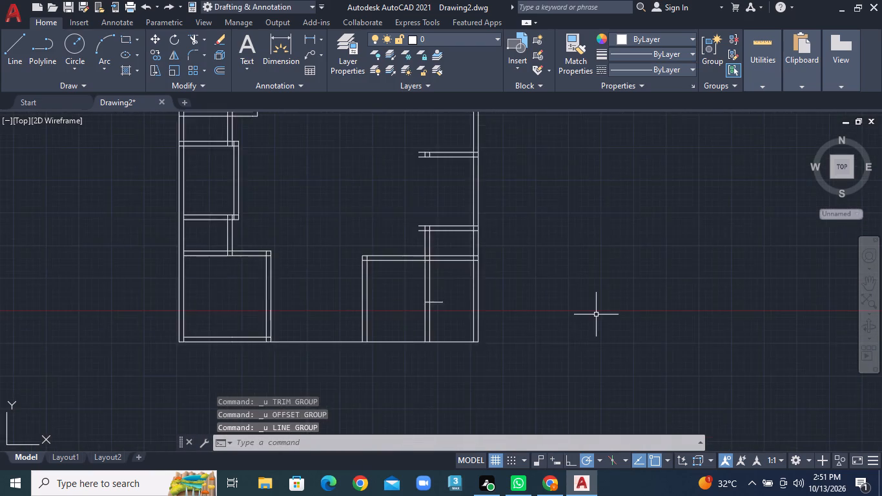
key(ctrl+z)
key(ctrl+z)
key(ctrl+z)
key(ctrl+z)
key(ctrl+z)
key(ctrl+z)
key(ctrl+z)
key(ctrl+z)
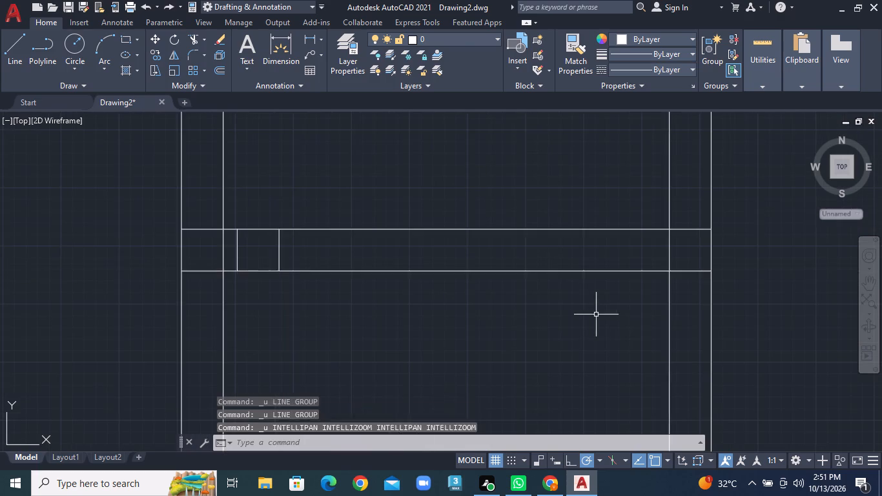
key(ctrl+z)
key(ctrl+z)
key(ctrl+z)
key(ctrl+z)
key(ctrl+z)
key(ctrl+z)
key(ctrl+z)
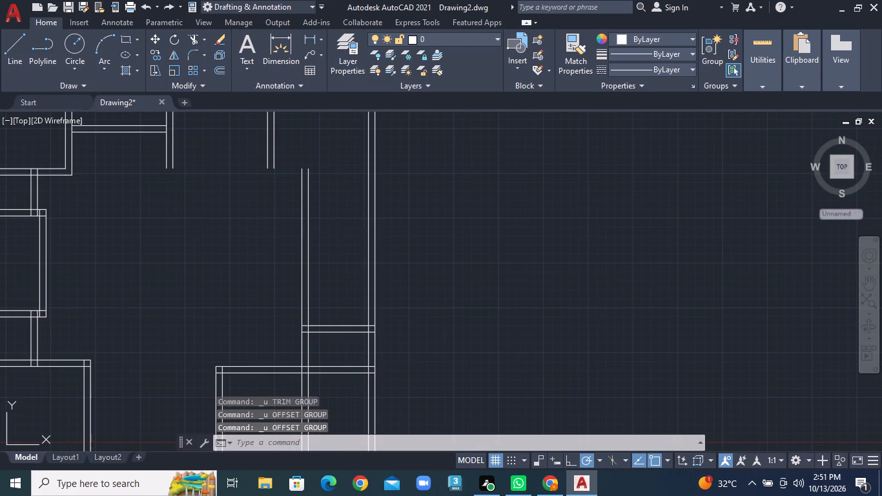
key(ctrl+z)
key(ctrl+z)
key(ctrl+z)
key(ctrl+z)
key(ctrl+z)
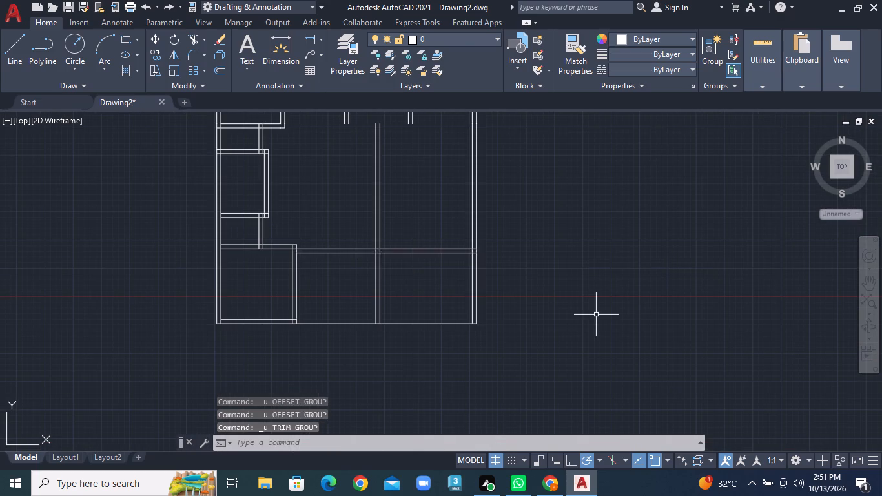
key(ctrl+z)
key(ctrl+z)
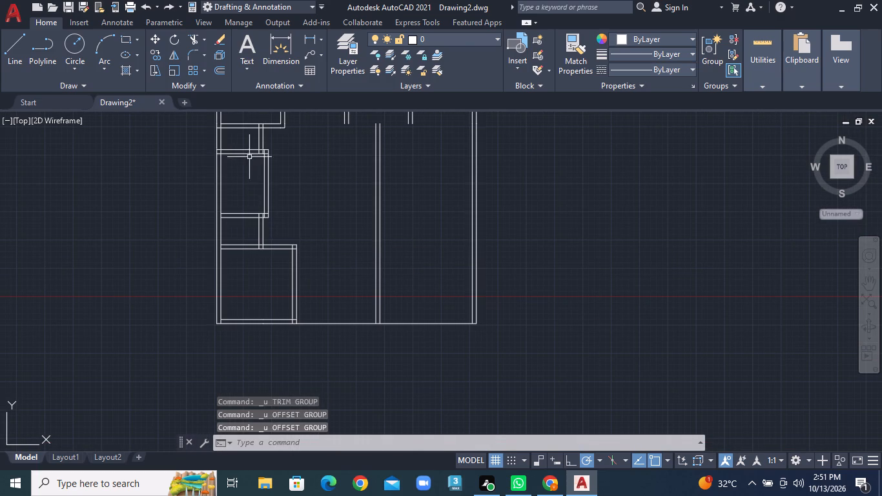
Start an Offset for rebuilding the walls in the southeast part of the plan.
click(218, 72)
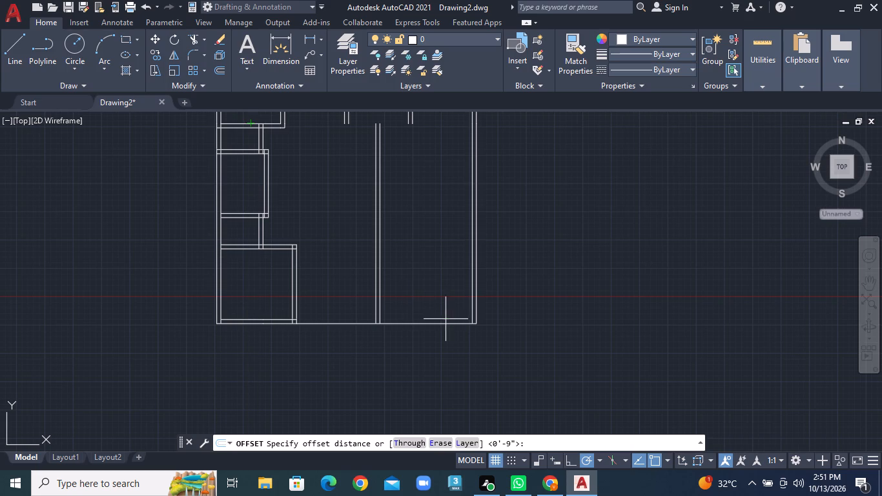
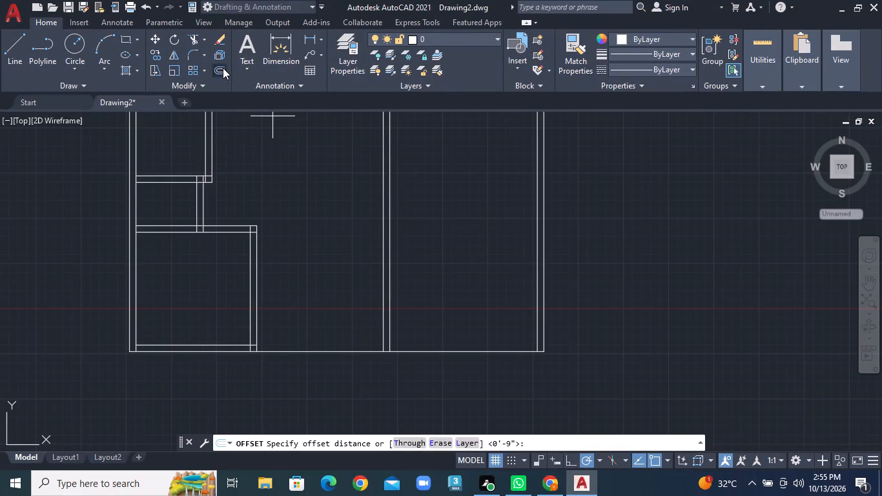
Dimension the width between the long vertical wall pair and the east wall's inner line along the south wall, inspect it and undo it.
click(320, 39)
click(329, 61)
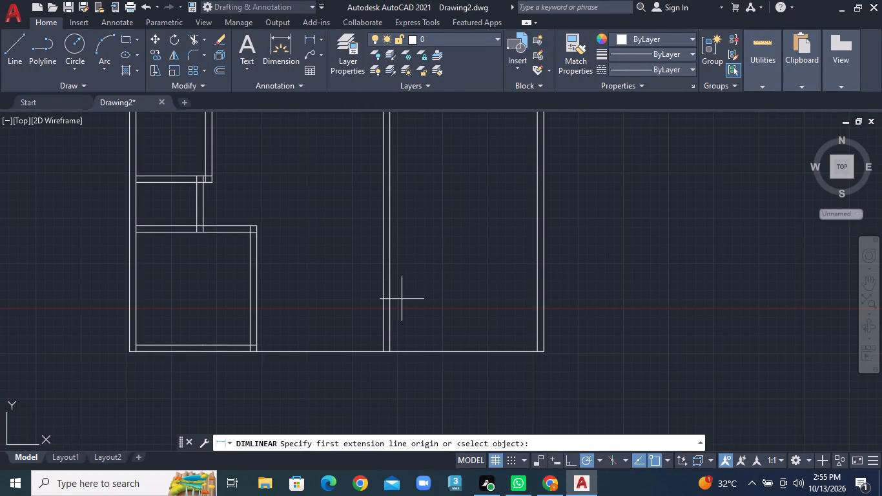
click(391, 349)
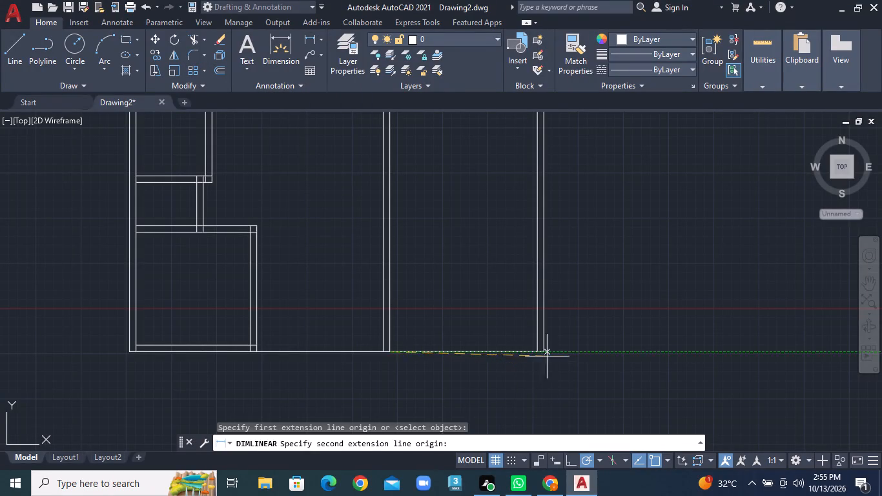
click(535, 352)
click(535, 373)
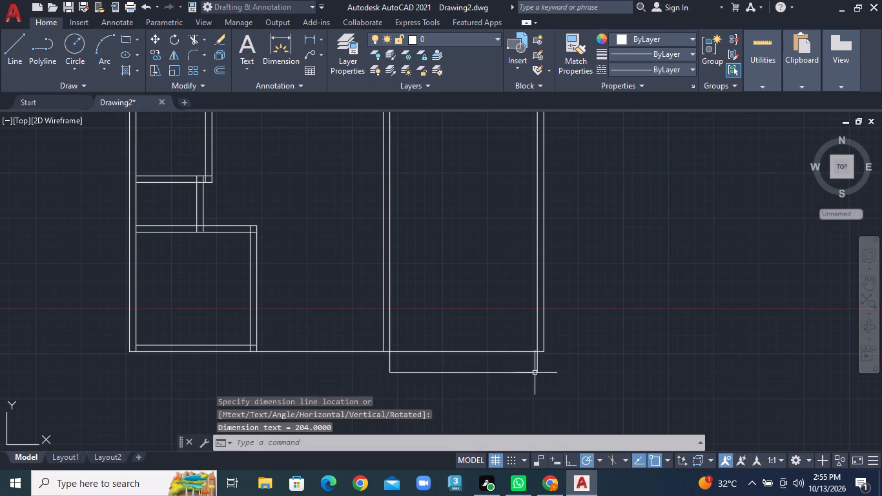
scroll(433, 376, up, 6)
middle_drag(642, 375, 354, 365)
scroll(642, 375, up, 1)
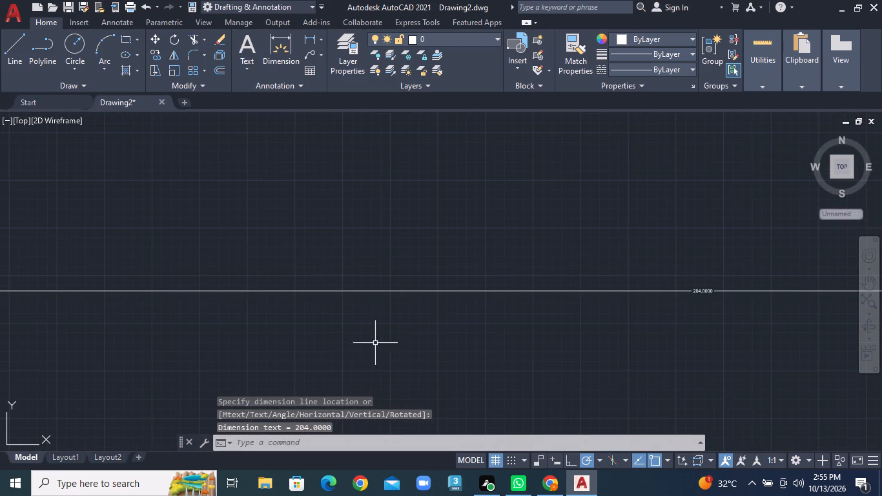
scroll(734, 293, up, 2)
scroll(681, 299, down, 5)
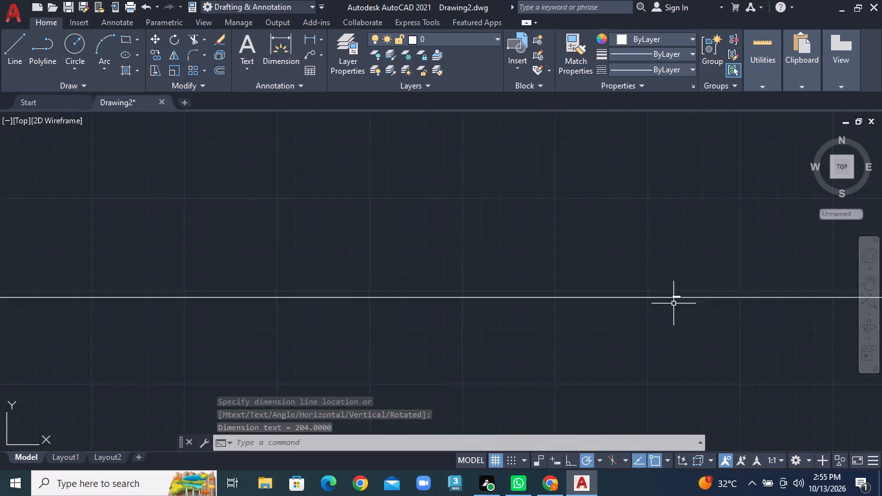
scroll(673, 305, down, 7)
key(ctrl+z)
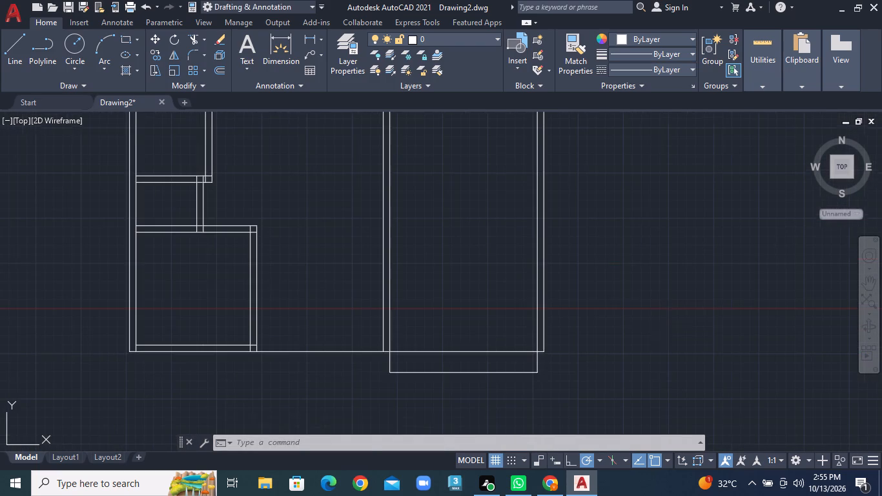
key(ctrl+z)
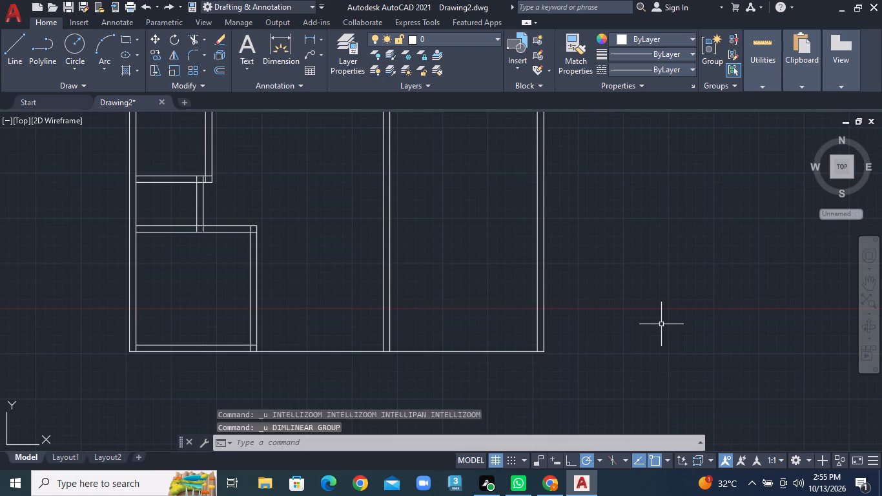
Offset the south wall's outer line 9" north, between the southwest room and the east wall.
click(216, 70)
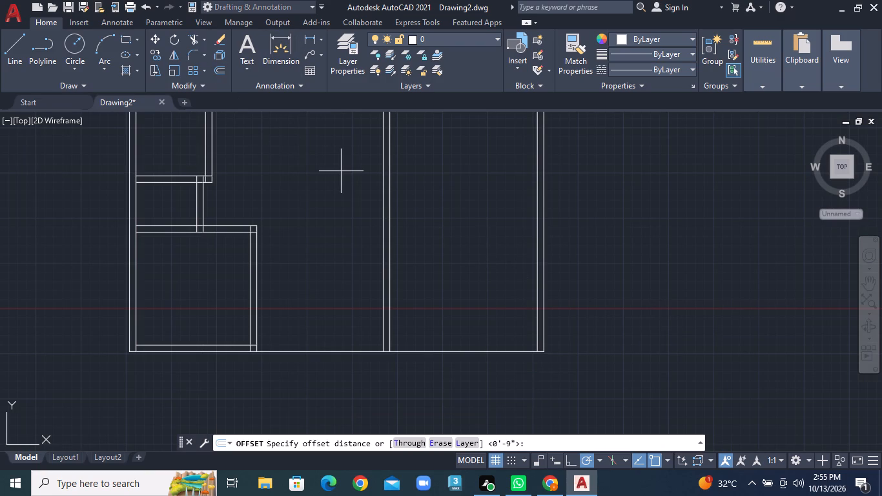
text(9")
key(Return)
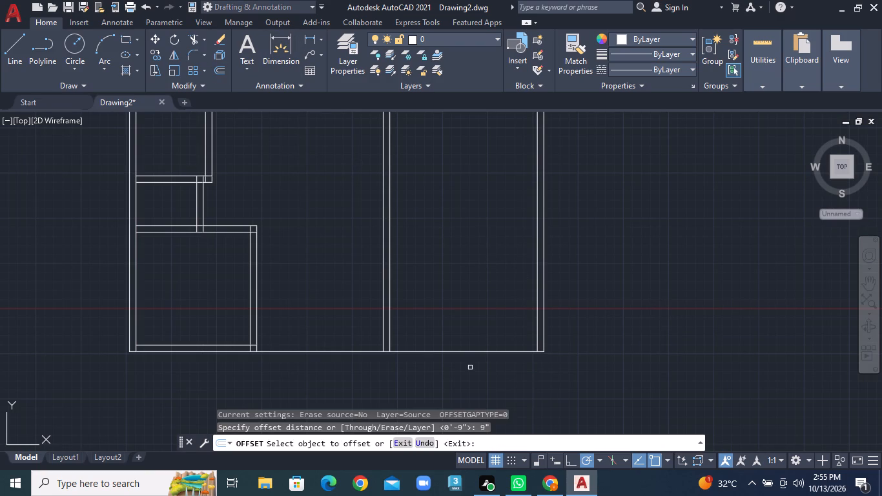
click(468, 353)
click(468, 335)
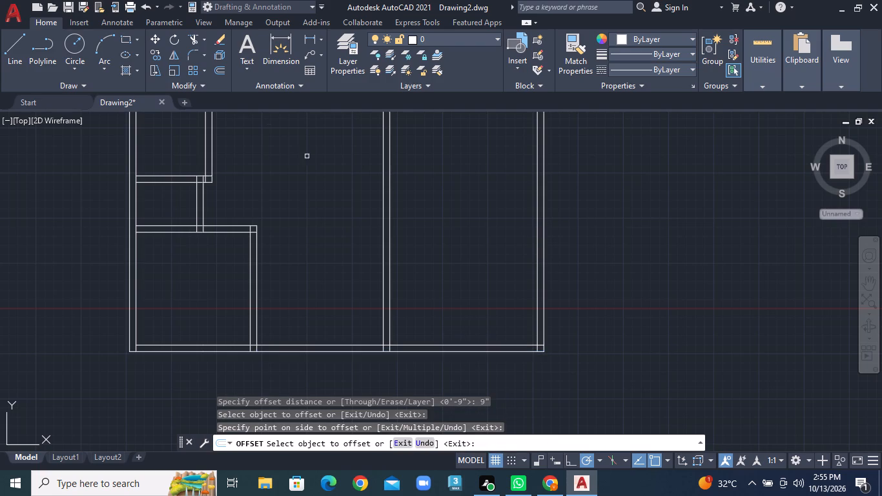
Offset the south wall's new inner line 17' north for the southeast room's upper wall.
click(220, 70)
text(17')
key(Return)
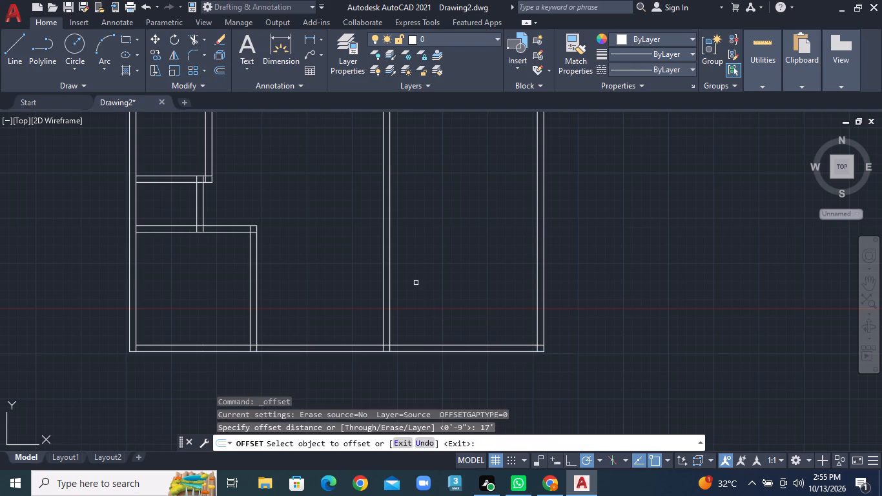
click(466, 345)
click(466, 238)
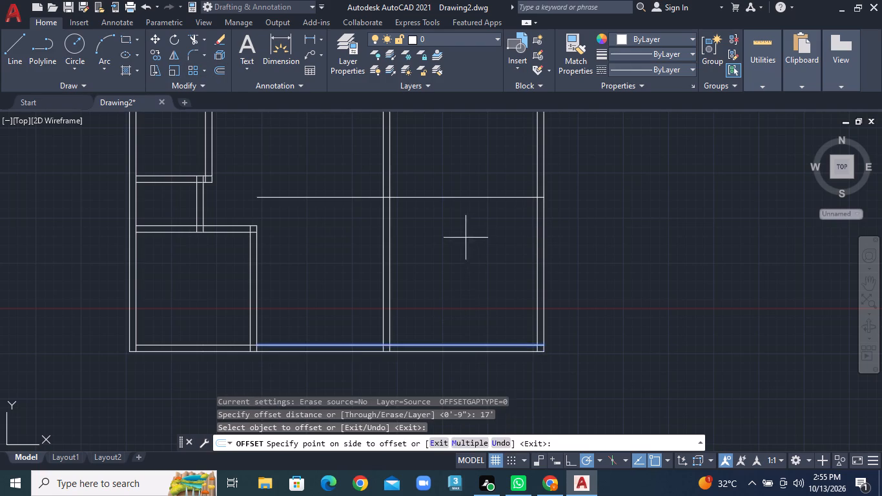
Offset the southeast room's upper wall line 9" north to make it a double-line wall.
click(223, 69)
text(9")
key(Return)
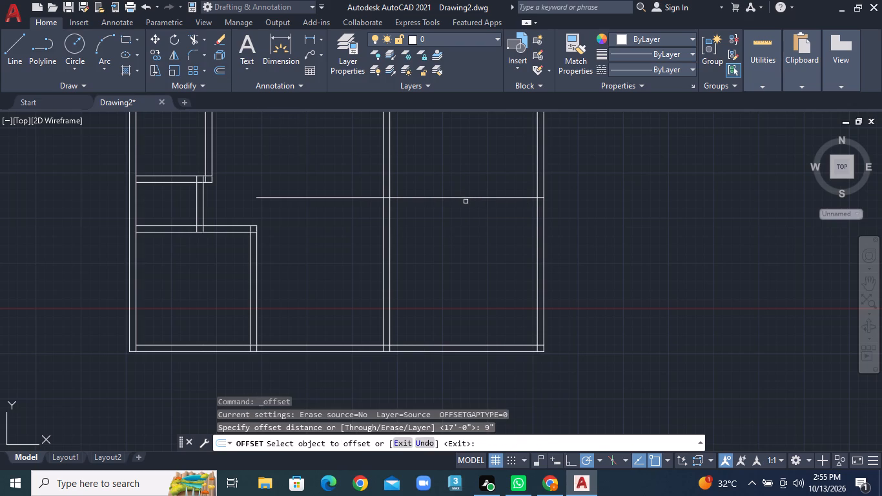
click(466, 198)
click(464, 163)
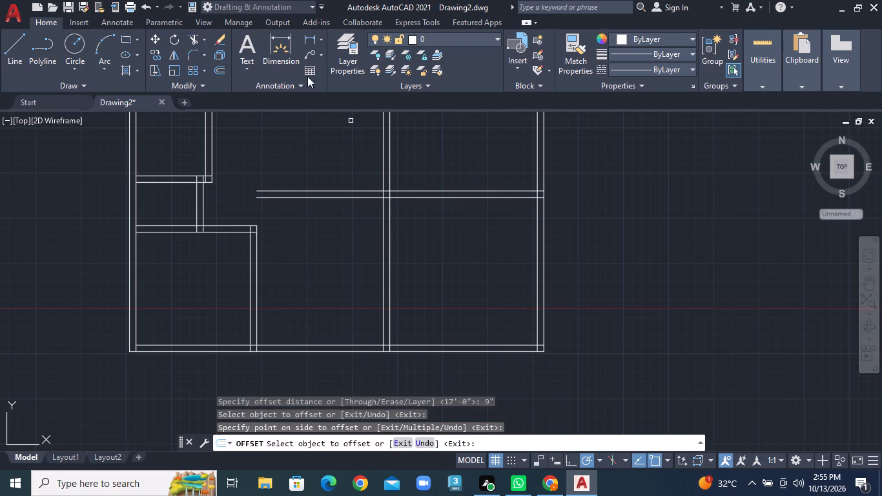
Trim both lines of the new horizontal wall where they extend west of the long vertical wall pair.
click(203, 37)
click(210, 56)
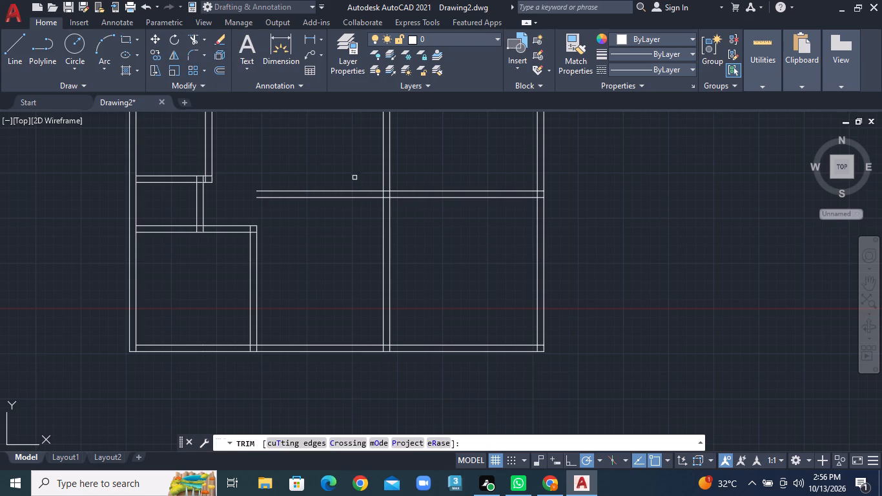
click(352, 176)
click(340, 220)
Offset the upper line of the southeast room's horizontal wall 4' north.
scroll(340, 220, down, 2)
scroll(340, 220, up, 1)
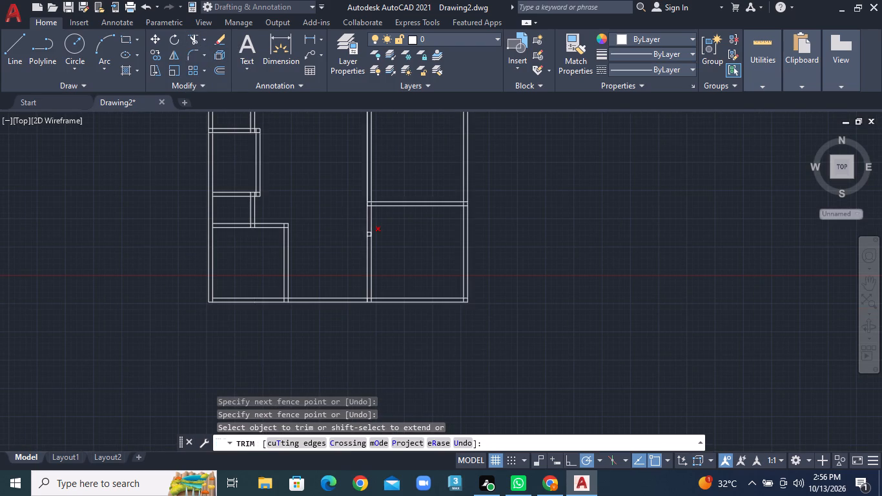
middle_drag(371, 235, 345, 264)
scroll(345, 264, down, 1)
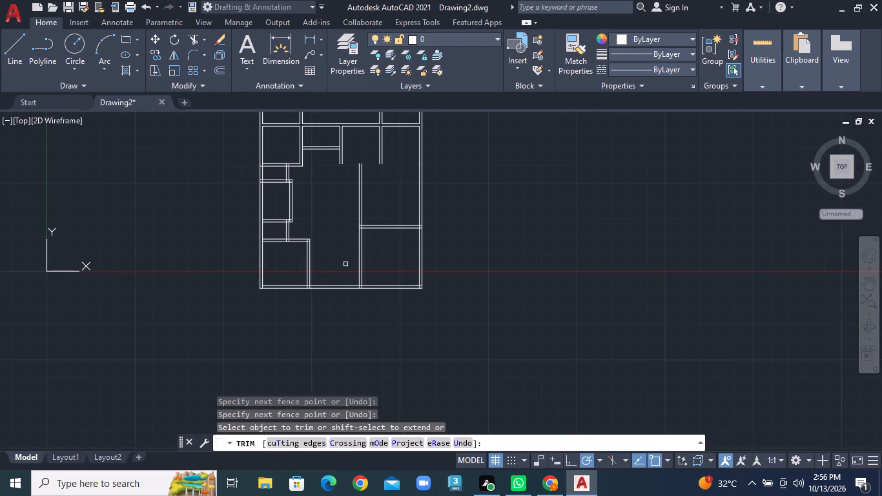
click(216, 67)
scroll(428, 201, up, 2)
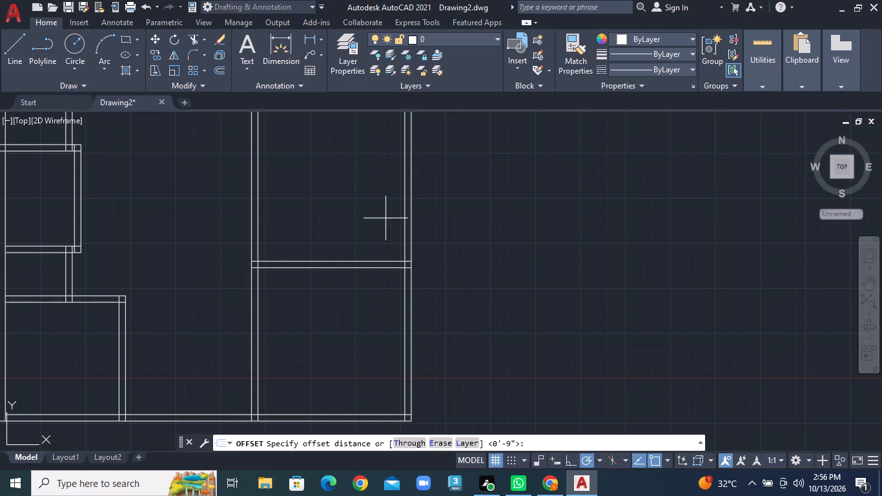
text(4')
key(Return)
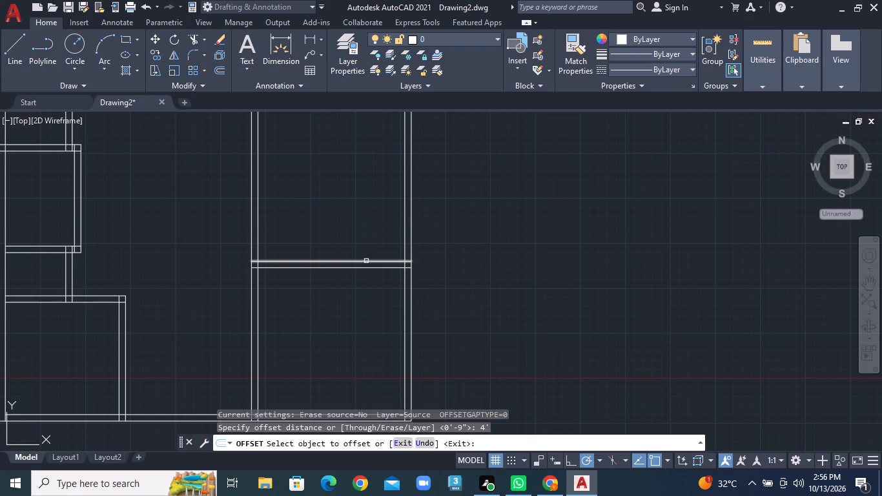
click(366, 261)
click(365, 219)
Offset the new horizontal line 9" north to form a second double-line wall.
click(218, 72)
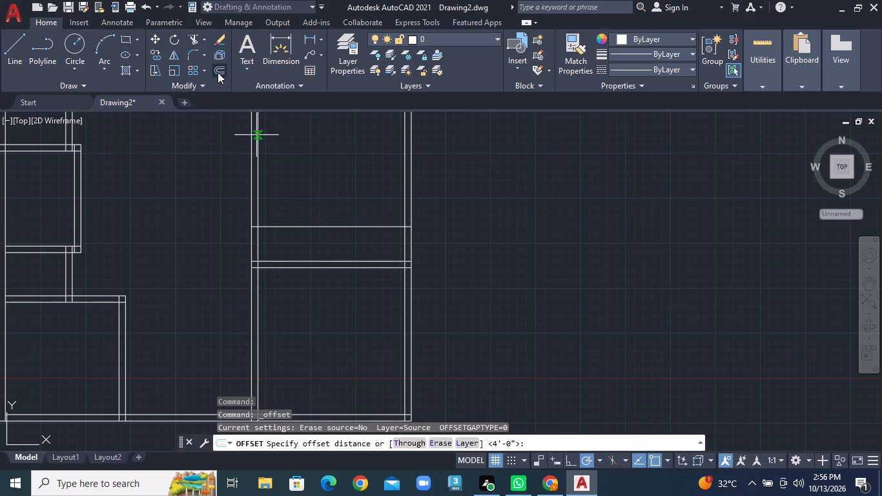
text(9")
key(Return)
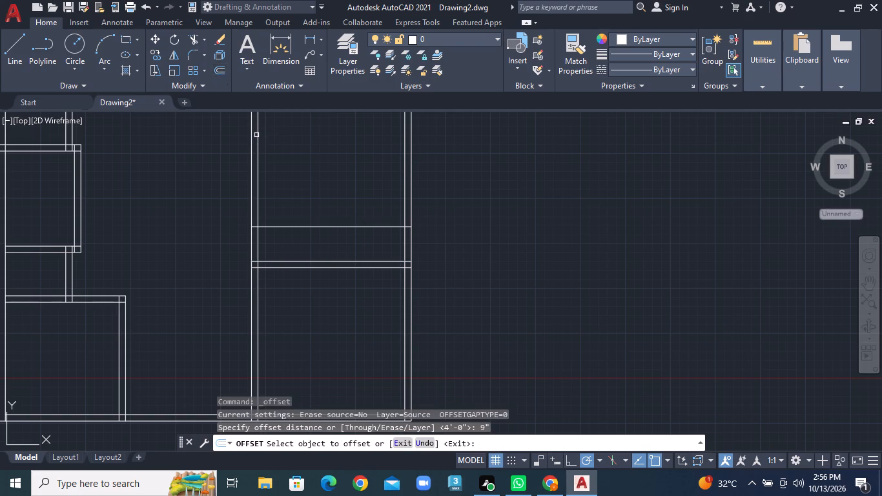
click(350, 227)
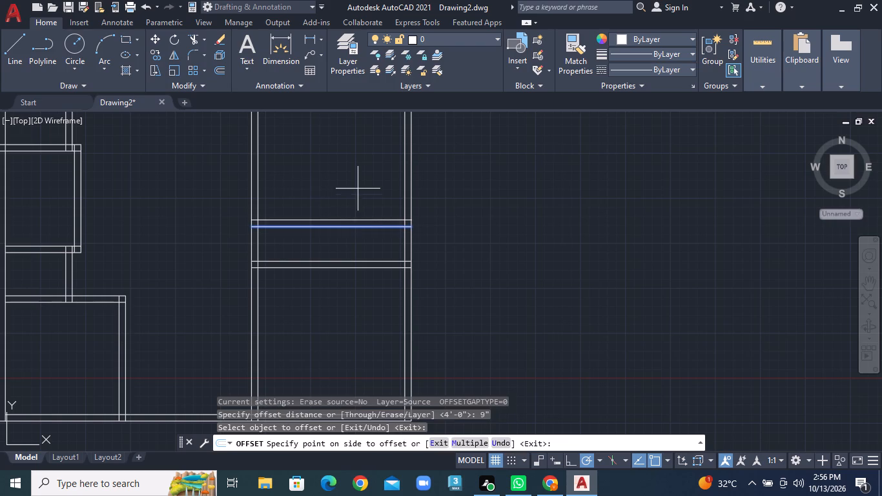
click(358, 189)
Offset the east wall's inner line 7' west across the two horizontal walls.
click(221, 65)
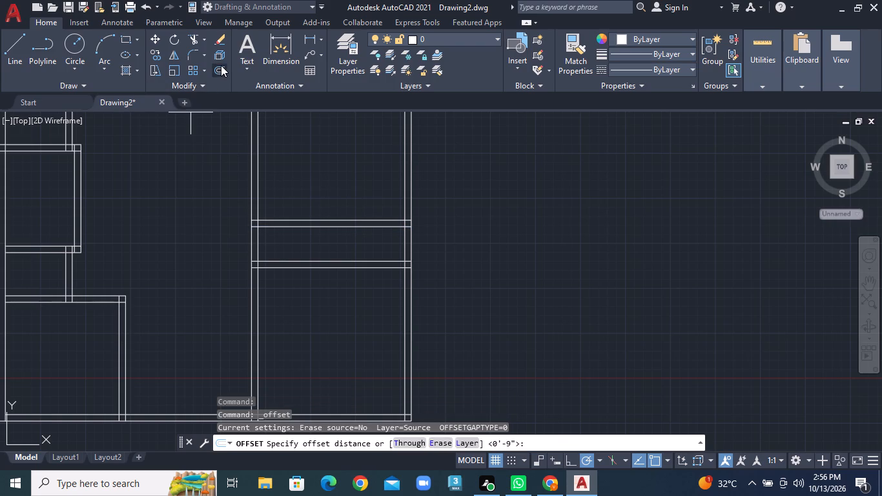
text(7')
key(Return)
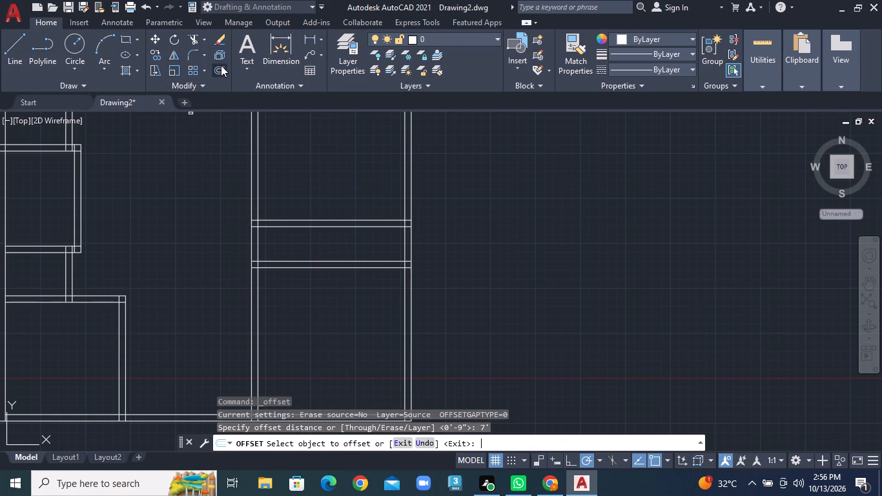
click(405, 244)
click(349, 236)
Offset the new vertical line 9" west to complete the double-line wall.
click(220, 72)
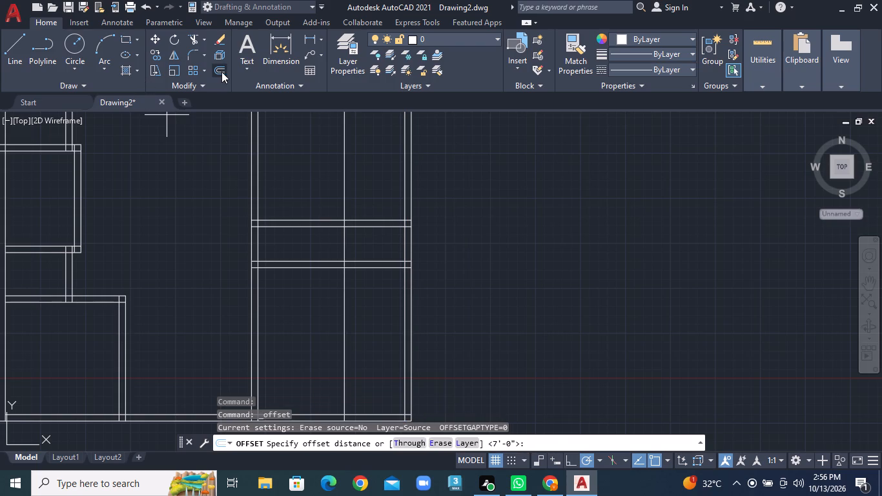
text(9")
key(Return)
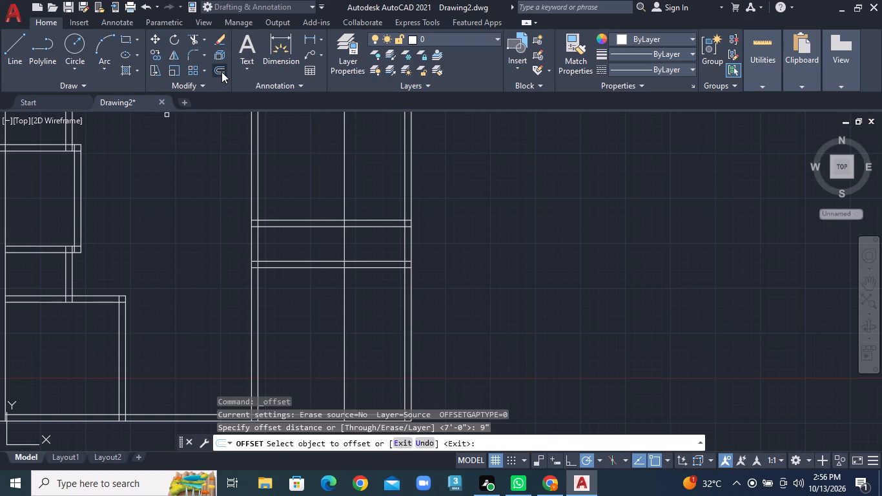
click(344, 245)
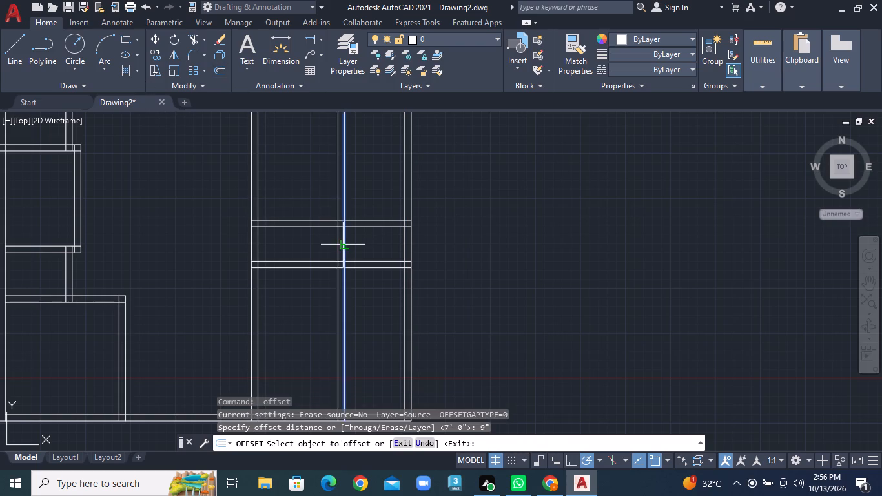
click(318, 243)
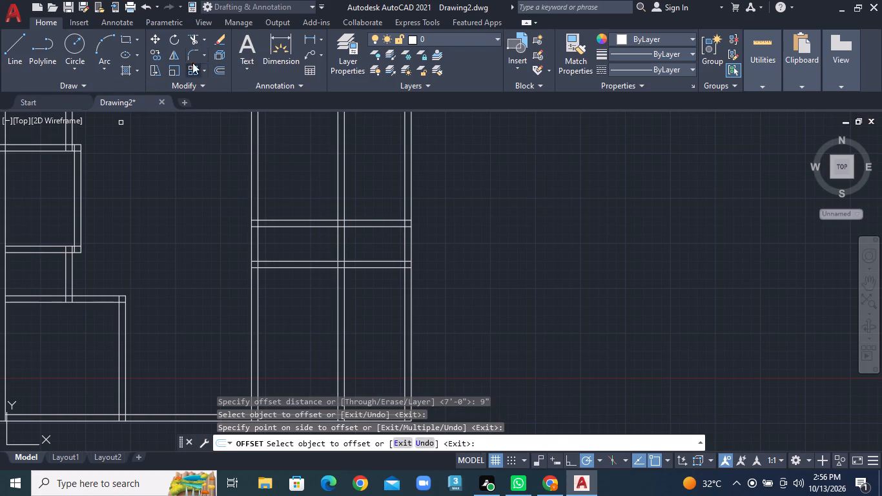
Trim the long vertical wall pair above the upper horizontal wall and between the two horizontal walls.
click(204, 39)
click(214, 52)
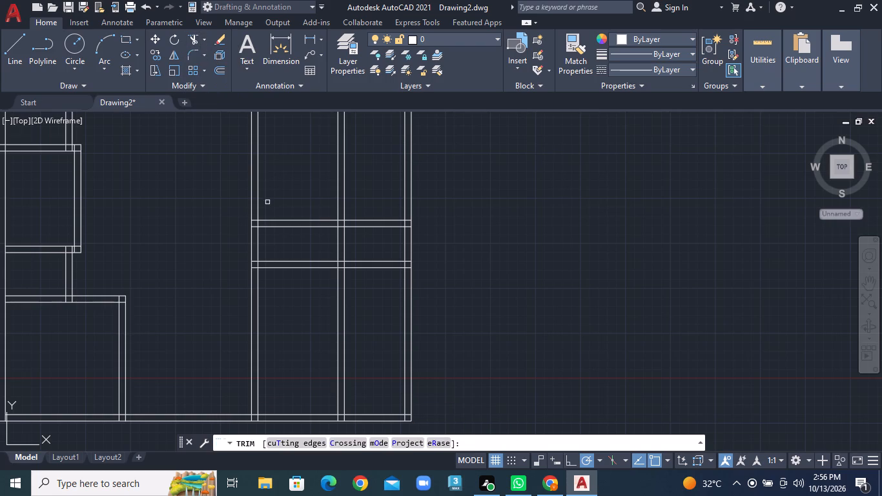
click(239, 189)
click(280, 187)
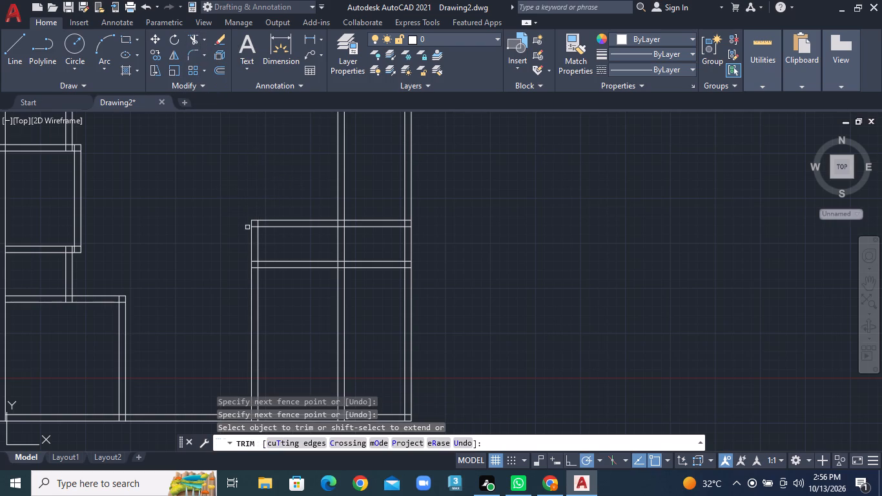
click(245, 228)
click(262, 230)
Trim the upper horizontal wall's lines west of the new vertical wall pair and clear the leftover corner stubs.
click(272, 228)
click(277, 210)
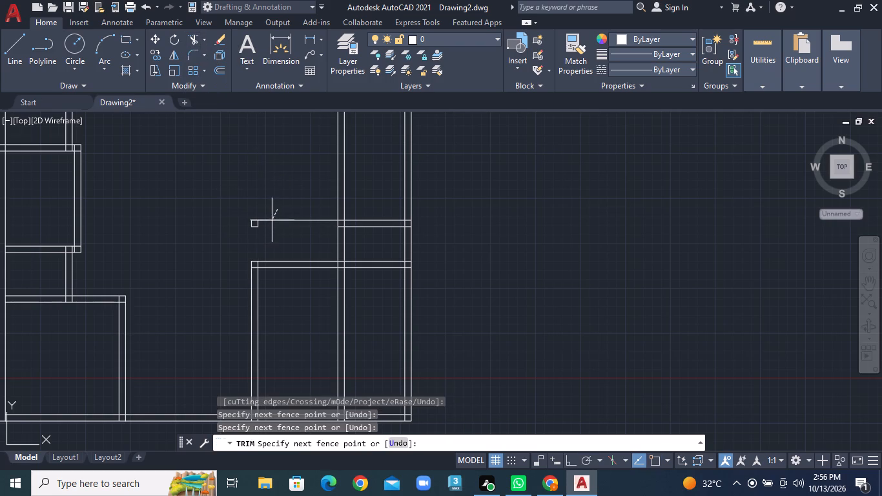
click(272, 230)
scroll(258, 225, up, 2)
click(258, 225)
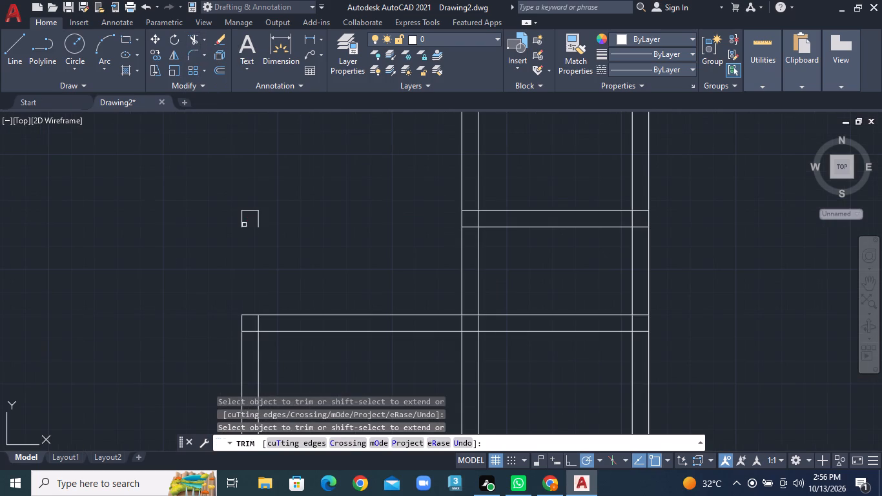
click(235, 222)
click(245, 201)
click(252, 212)
click(264, 218)
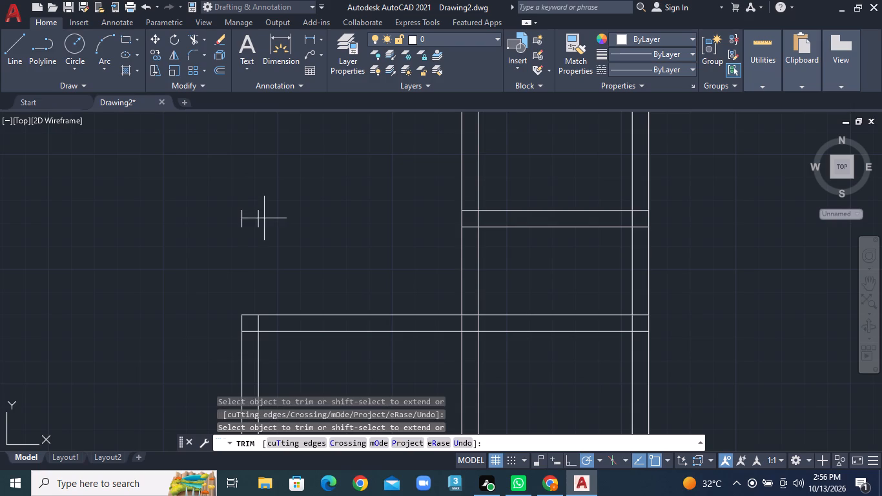
click(251, 218)
click(232, 218)
click(246, 218)
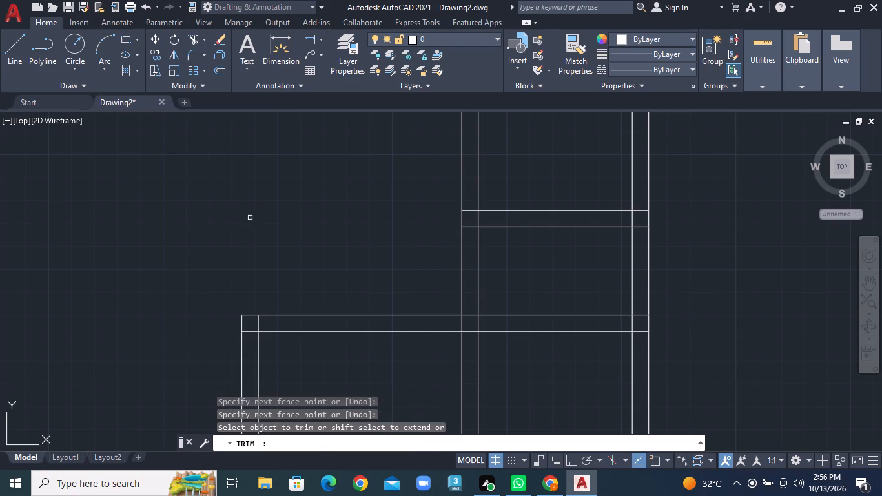
Trim the remaining vertical wall pair above the upper horizontal wall near the east side.
scroll(267, 220, down, 2)
middle_drag(345, 236, 291, 293)
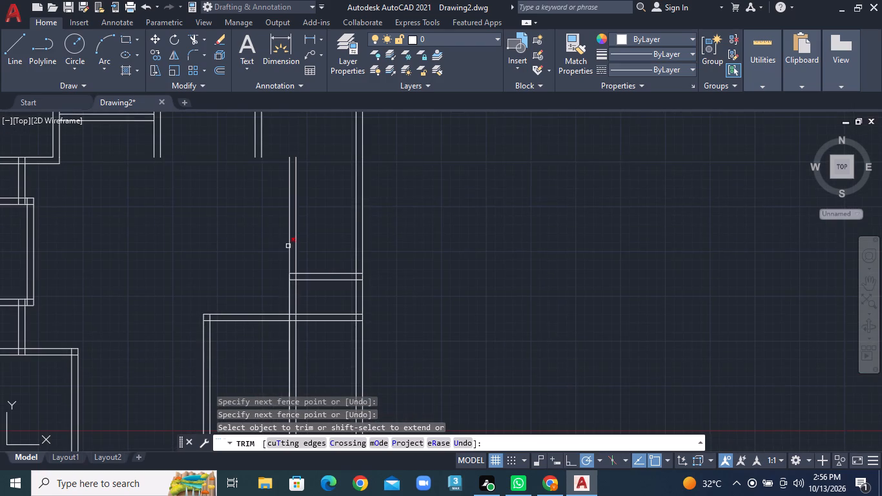
click(272, 242)
click(308, 238)
Offset the top line of the short horizontal wall beside the east wall 11' north.
scroll(308, 236, down, 1)
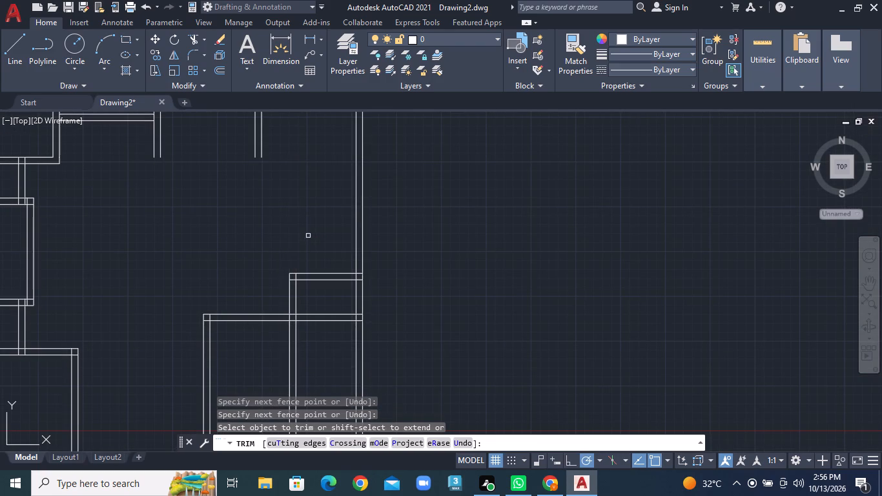
middle_drag(308, 236, 289, 247)
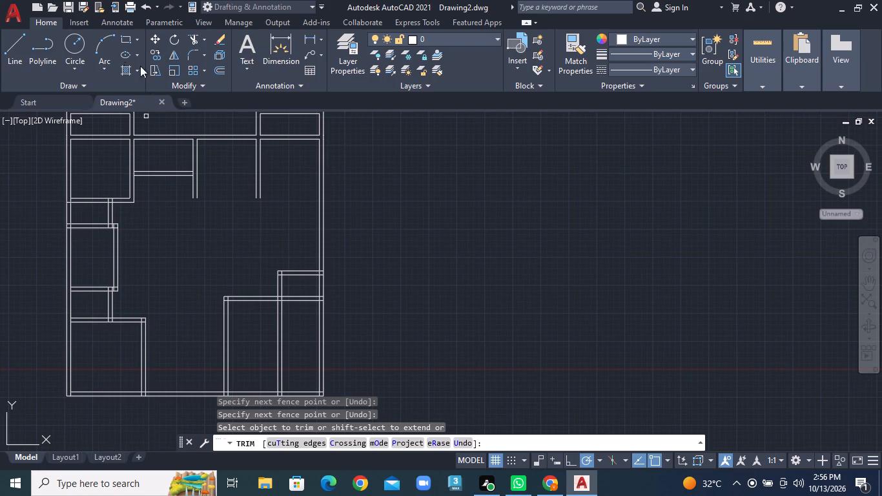
click(220, 73)
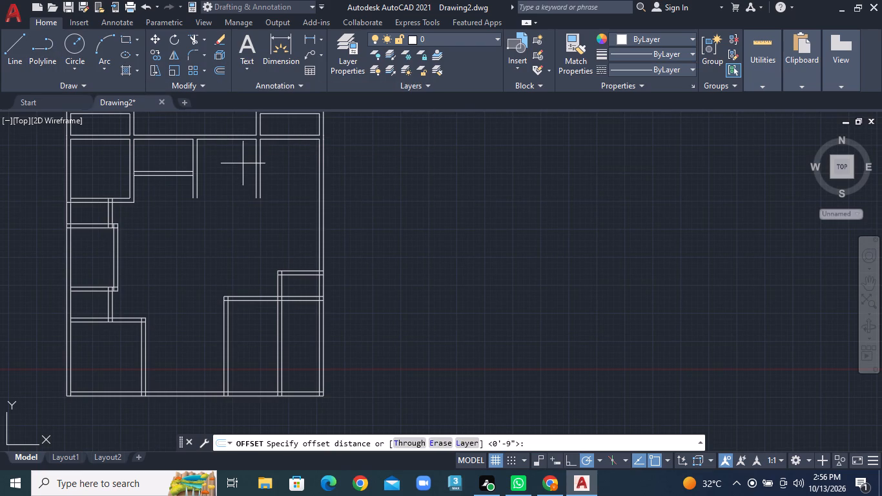
text(11')
key(Return)
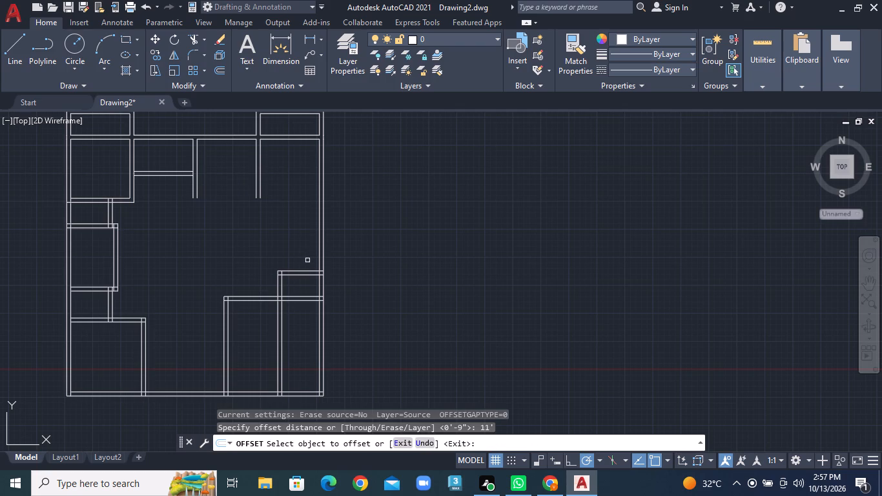
click(305, 269)
click(305, 228)
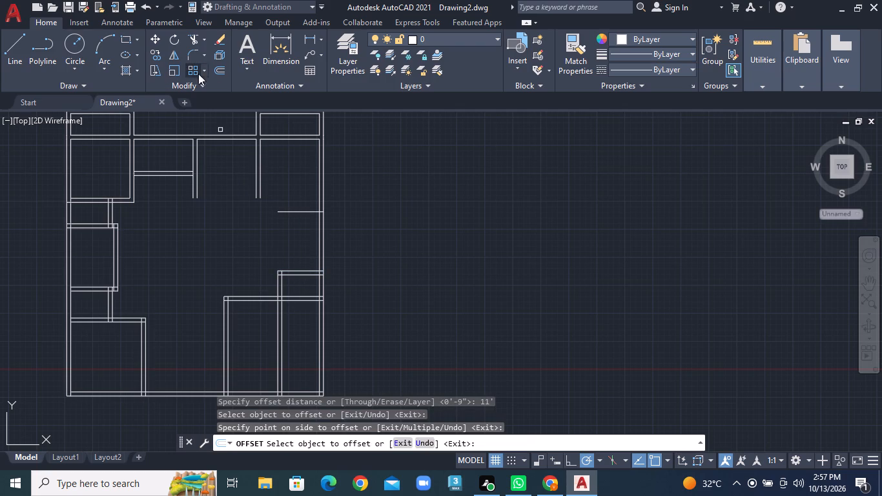
Offset the new horizontal line 9" north to complete the double-line wall.
click(220, 68)
key(9)
key(shift+quotedbl)
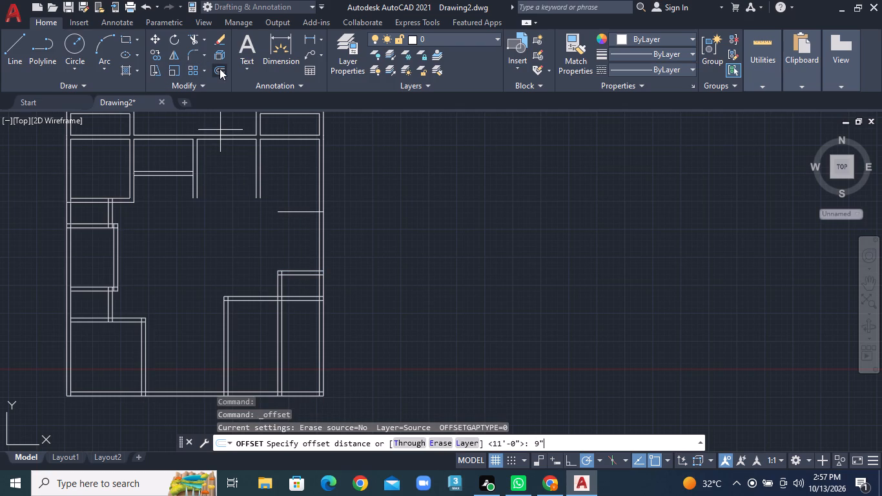
key(Return)
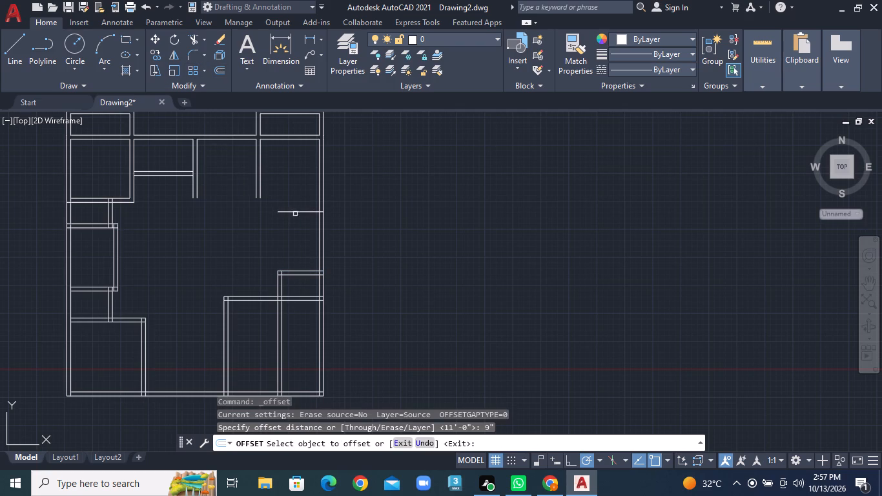
click(295, 212)
click(295, 195)
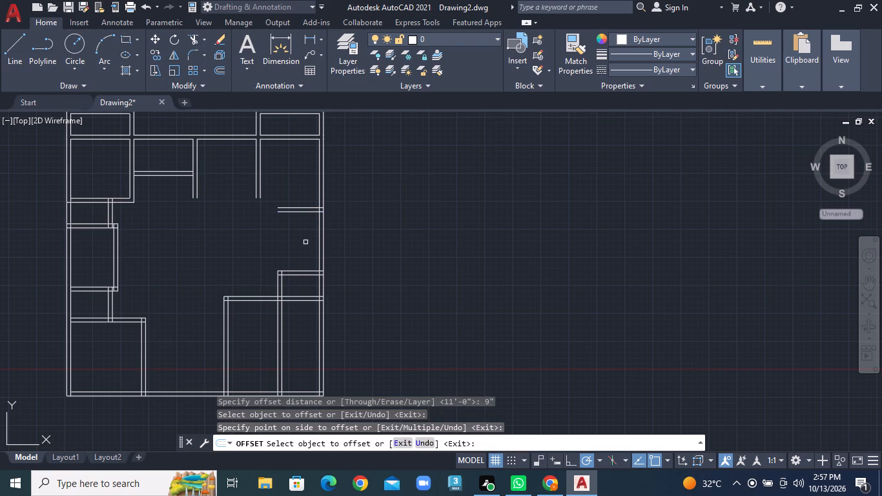
Offset the east wall's inner line 8' west, just past the ends of the short horizontal walls.
scroll(284, 246, up, 2)
middle_drag(284, 246, 268, 241)
scroll(268, 241, down, 1)
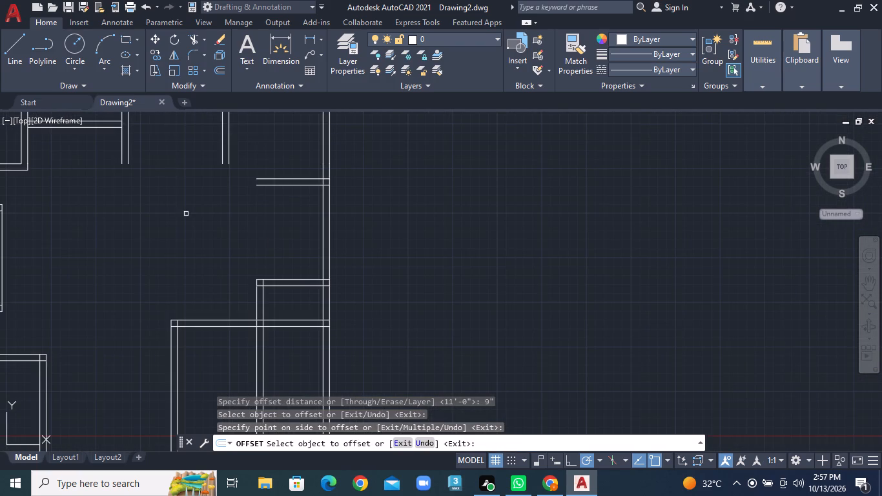
click(223, 68)
text(8')
key(Return)
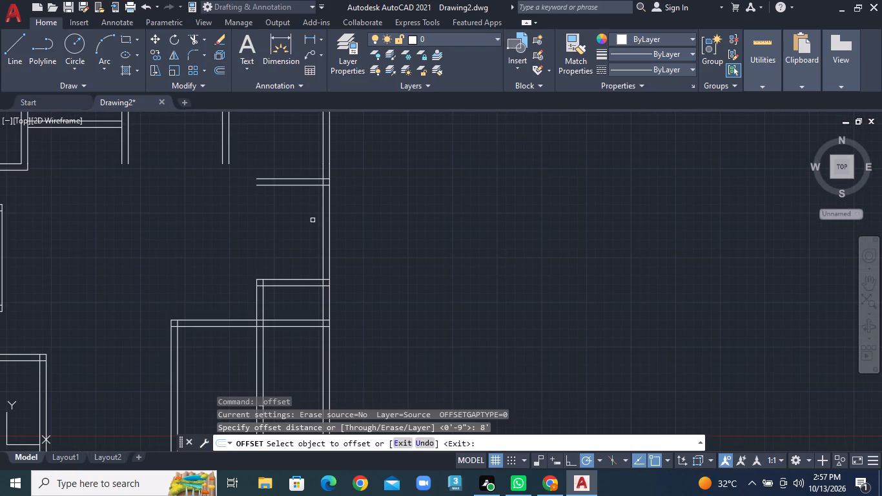
click(322, 222)
click(282, 225)
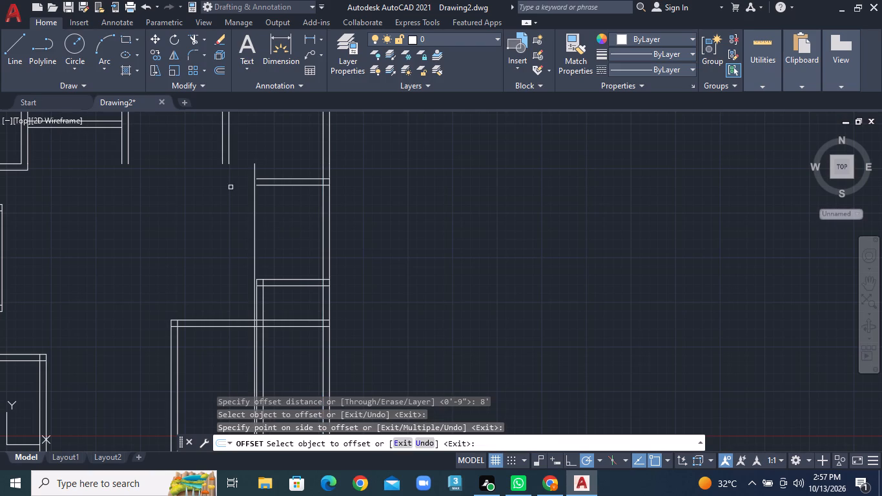
Offset the new vertical line 9" west to form the double-line wall.
click(221, 73)
text(9")
key(Return)
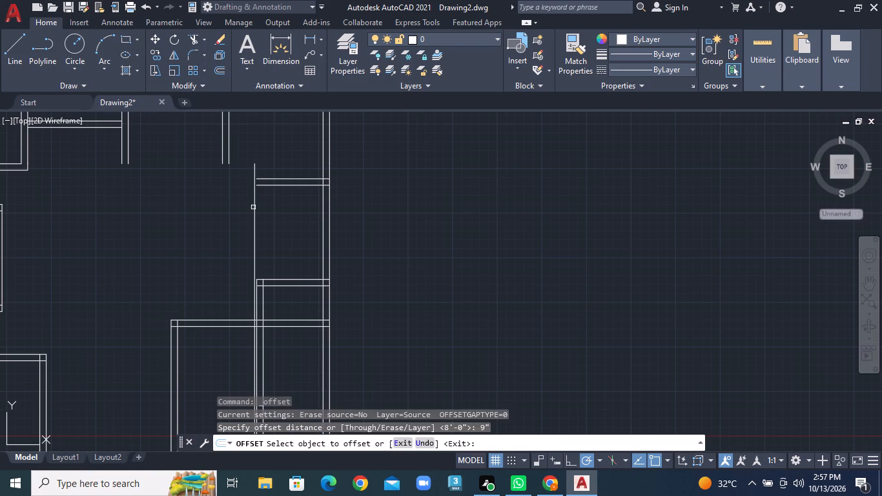
click(254, 212)
click(237, 212)
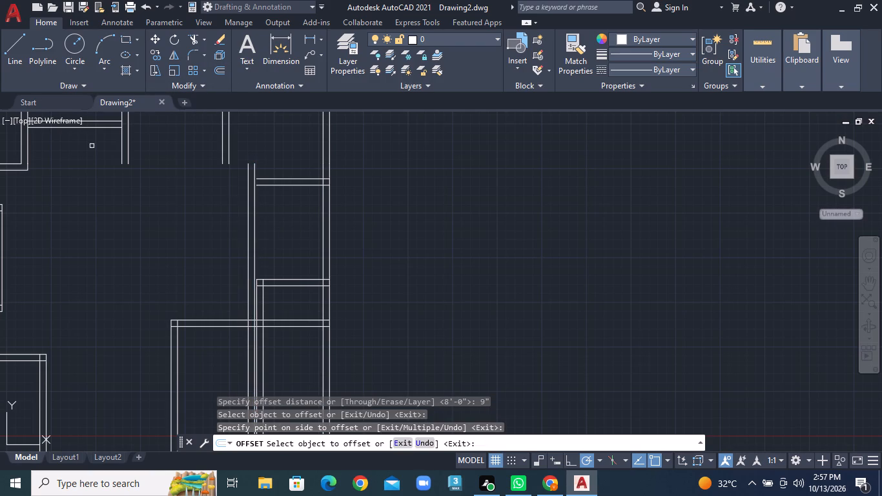
Draw two short lines extending both lines of the room's south wall west to the new vertical wall's outer line.
click(5, 51)
scroll(155, 255, up, 1)
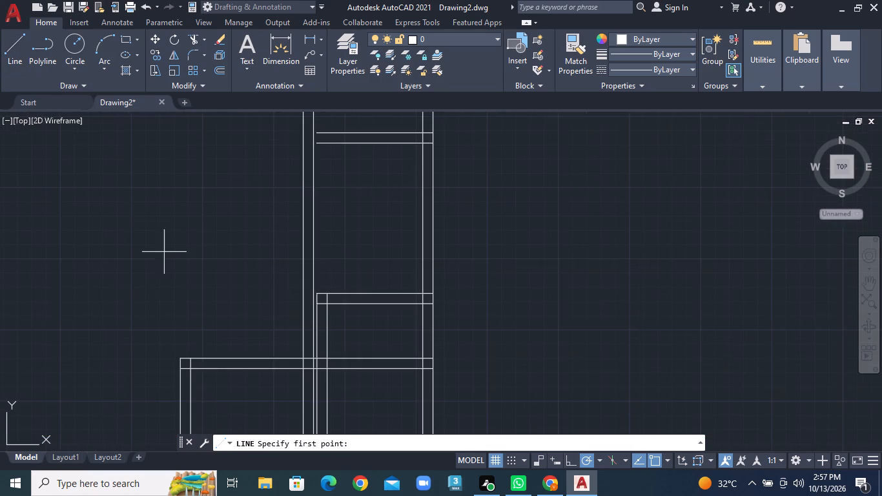
middle_drag(280, 274, 258, 240)
scroll(258, 240, up, 2)
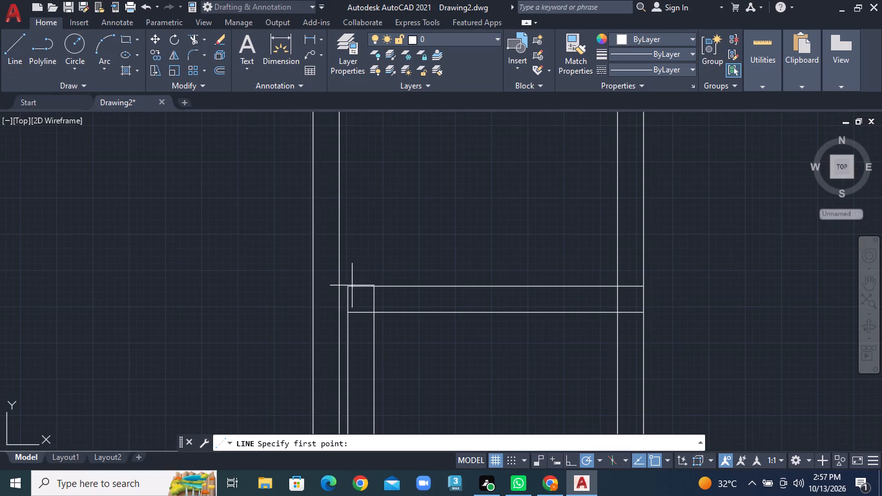
click(349, 287)
click(308, 287)
right_click(308, 287)
click(322, 289)
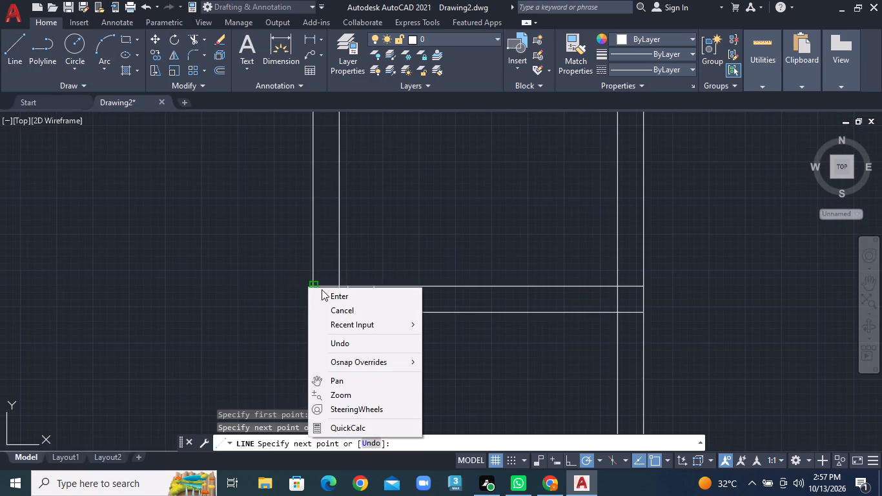
click(3, 51)
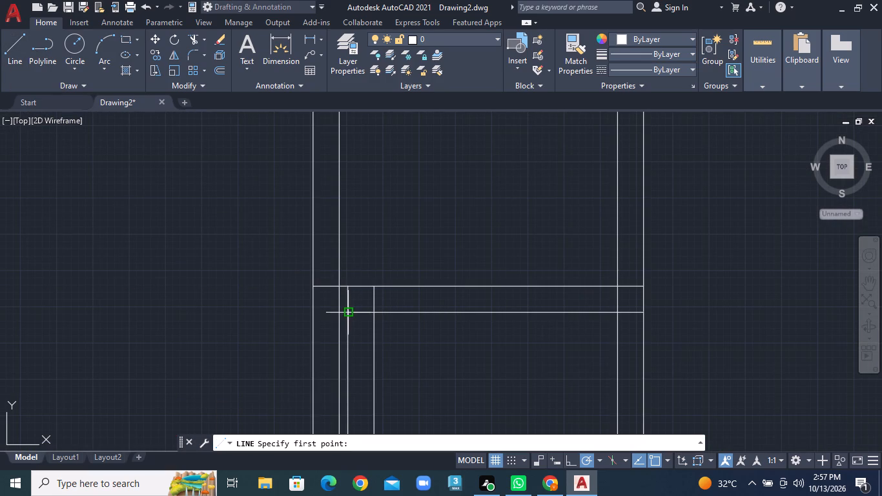
click(345, 315)
click(316, 312)
right_click(316, 312)
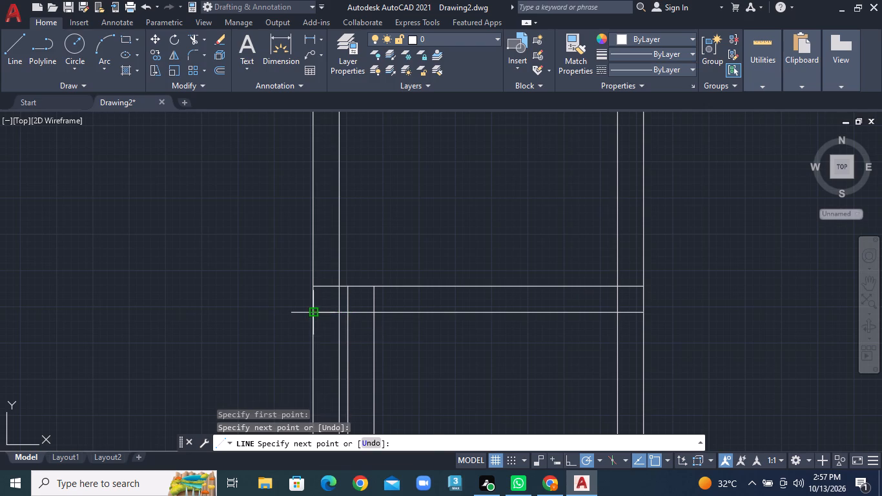
click(345, 316)
Trim the new vertical wall pair between the room's south wall and the long horizontal wall below it.
scroll(345, 316, down, 3)
middle_drag(385, 320, 362, 224)
scroll(362, 224, down, 1)
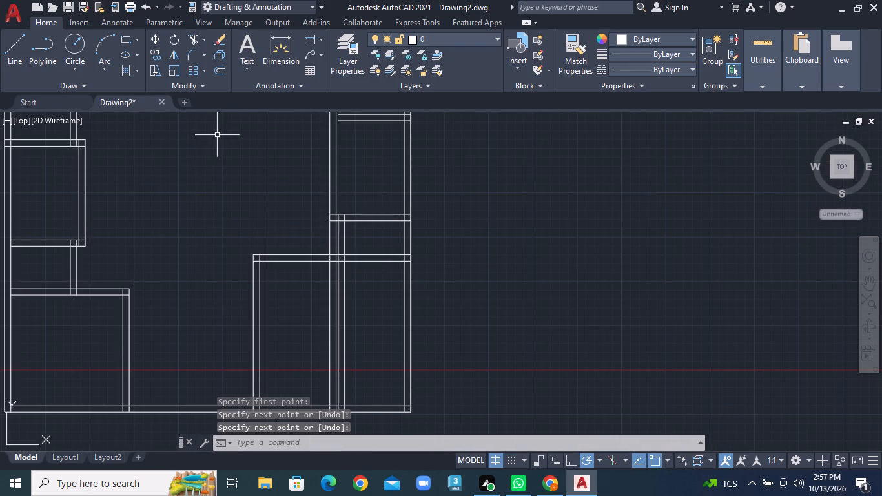
click(203, 39)
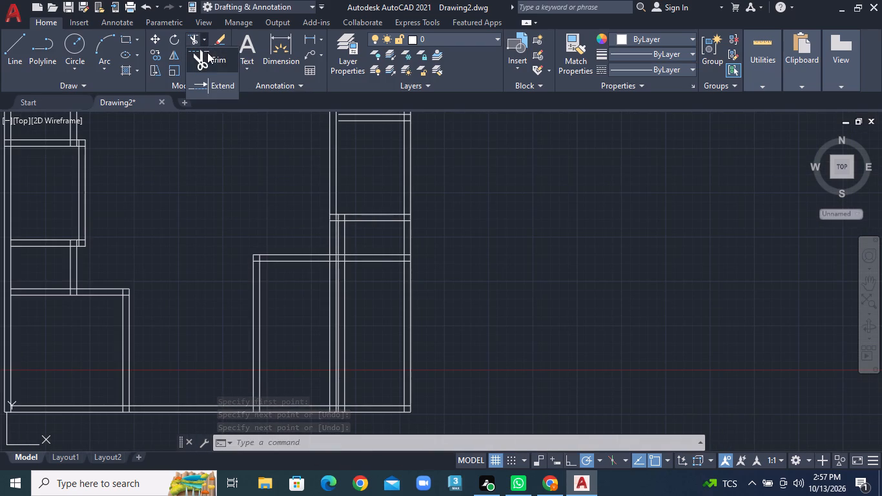
click(207, 52)
scroll(324, 277, up, 2)
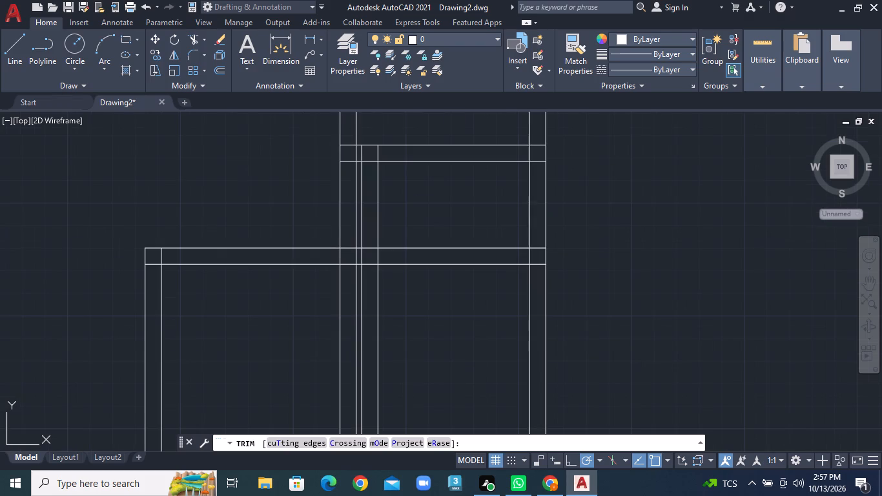
click(339, 219)
click(356, 209)
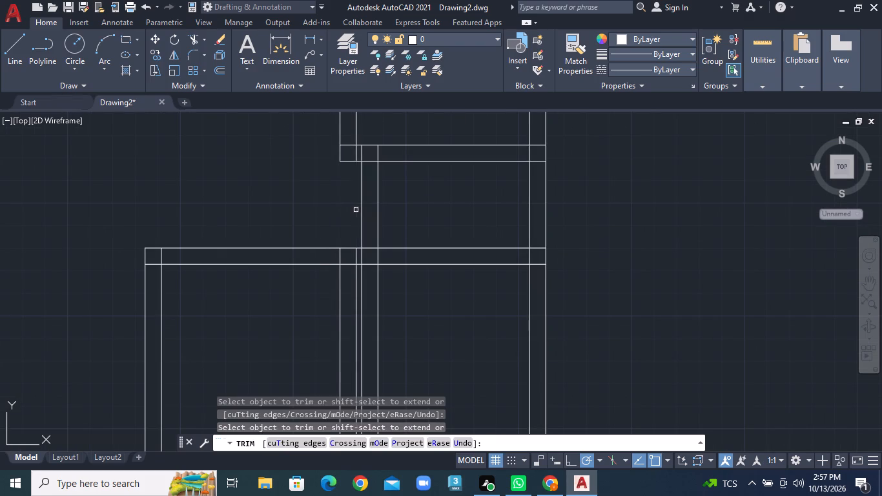
Trim the new vertical pair's remains below the long horizontal wall and clear the two stubs inside that wall.
click(354, 289)
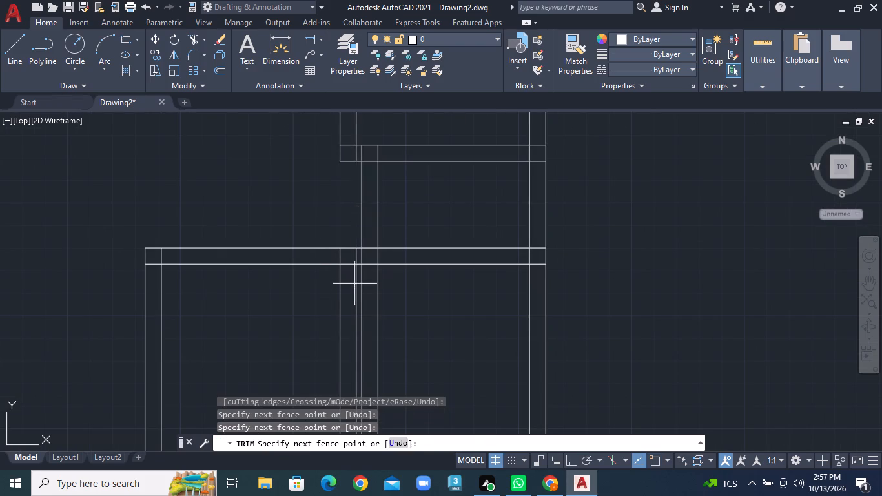
click(355, 280)
click(340, 285)
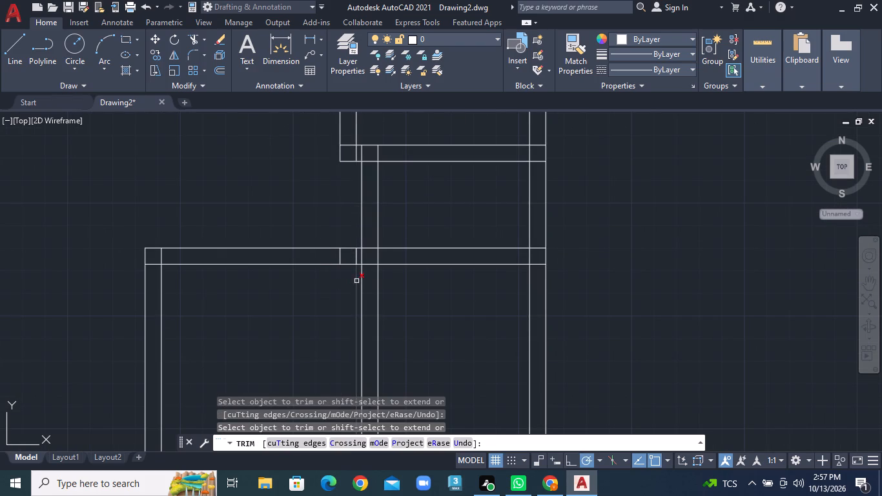
click(356, 281)
scroll(342, 246, up, 2)
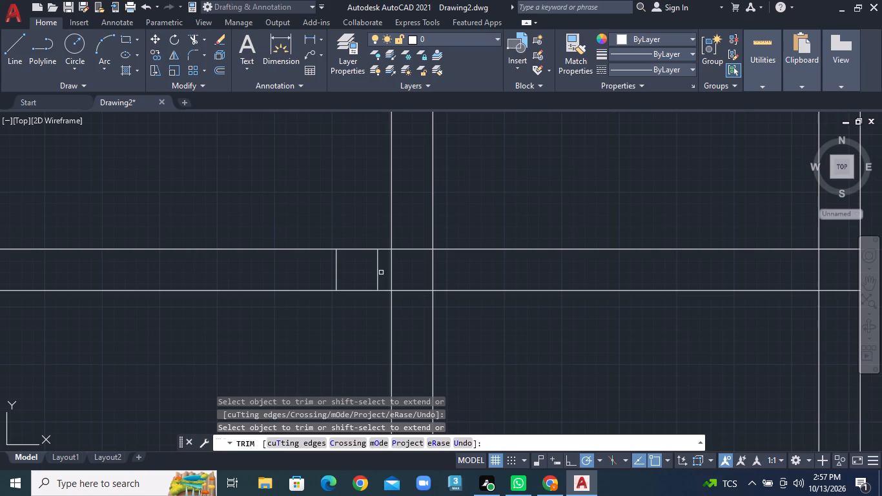
double_click(375, 272)
click(327, 272)
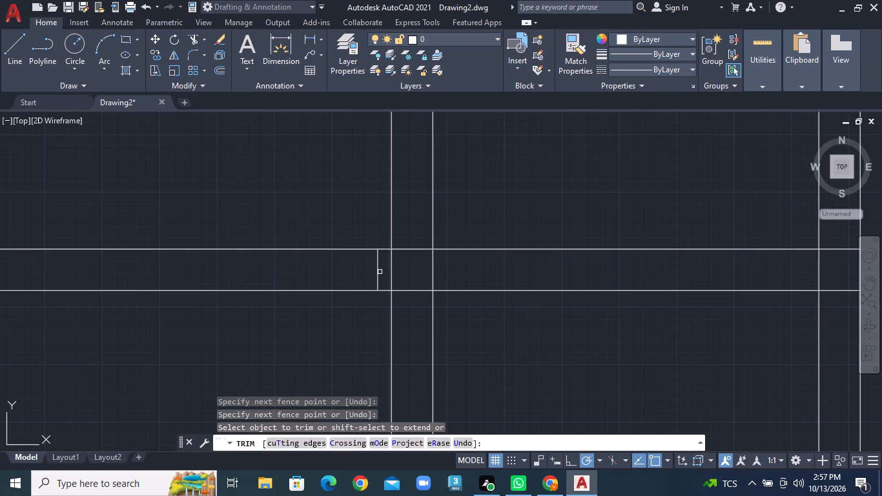
click(381, 271)
click(371, 271)
Draw a short line extending the upper line of the east room's north wall west to the vertical wall's outer line.
scroll(371, 271, down, 3)
middle_drag(373, 231, 317, 309)
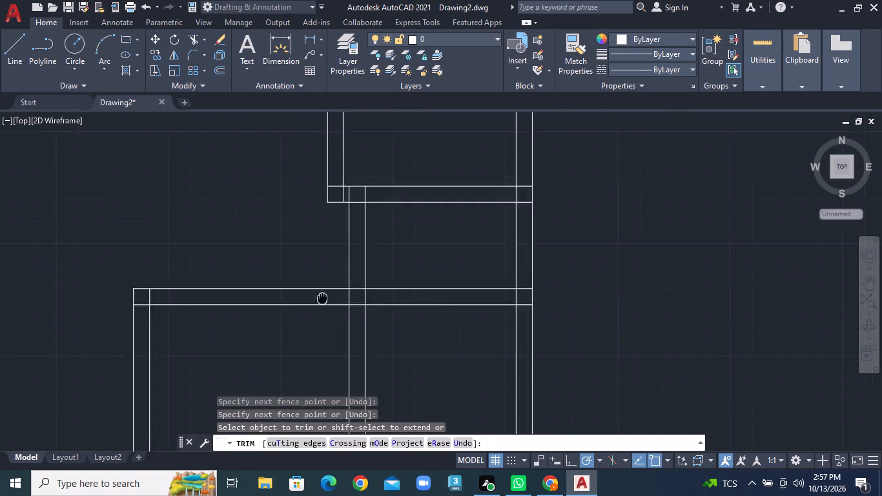
middle_drag(317, 309, 307, 329)
scroll(303, 266, up, 2)
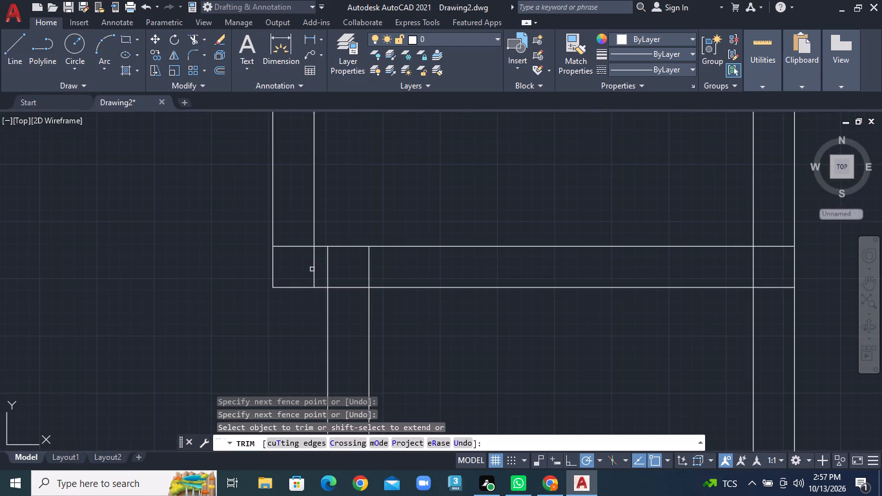
scroll(327, 287, down, 3)
scroll(346, 299, up, 1)
scroll(346, 299, down, 1)
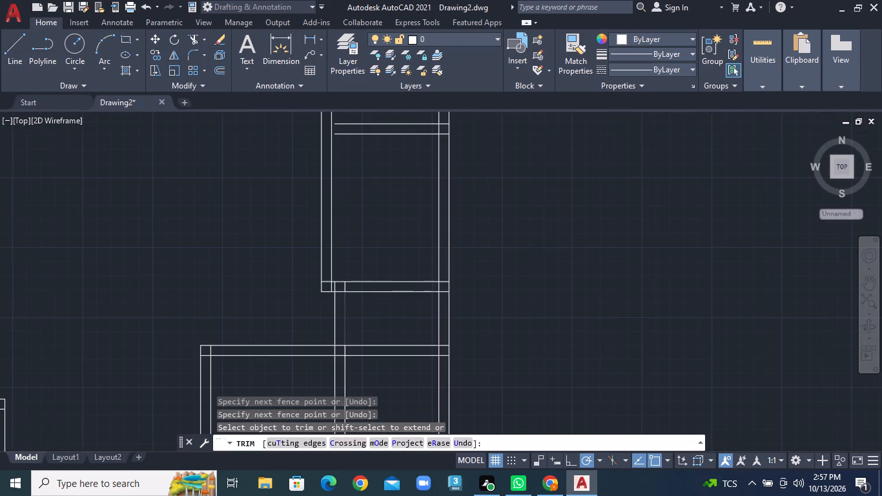
middle_drag(374, 223, 362, 329)
middle_drag(356, 235, 324, 360)
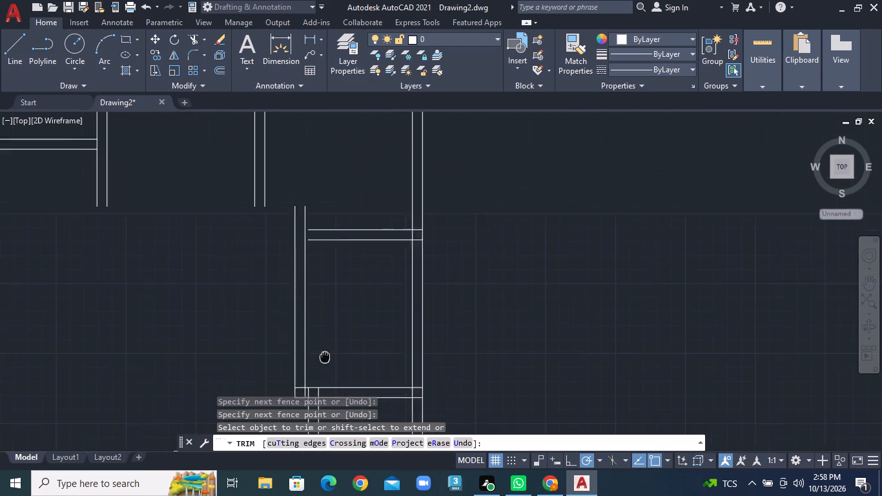
middle_drag(324, 360, 323, 362)
click(10, 58)
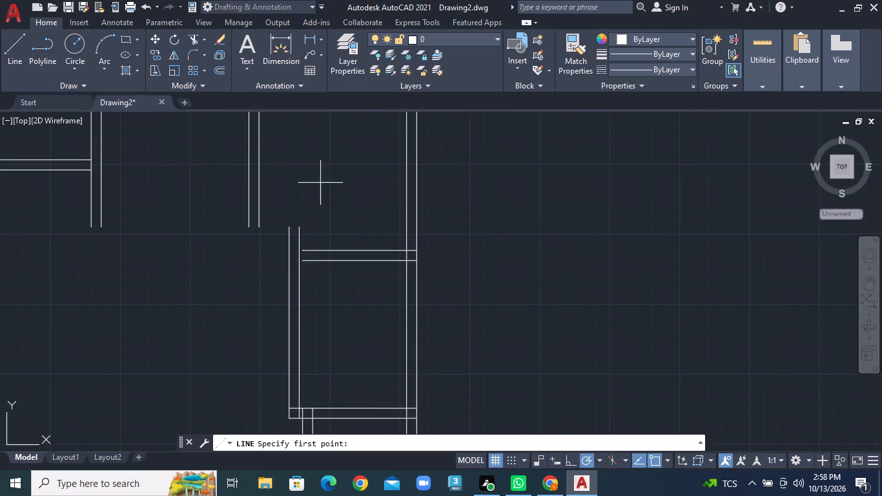
scroll(322, 184, up, 4)
middle_drag(320, 284, 362, 113)
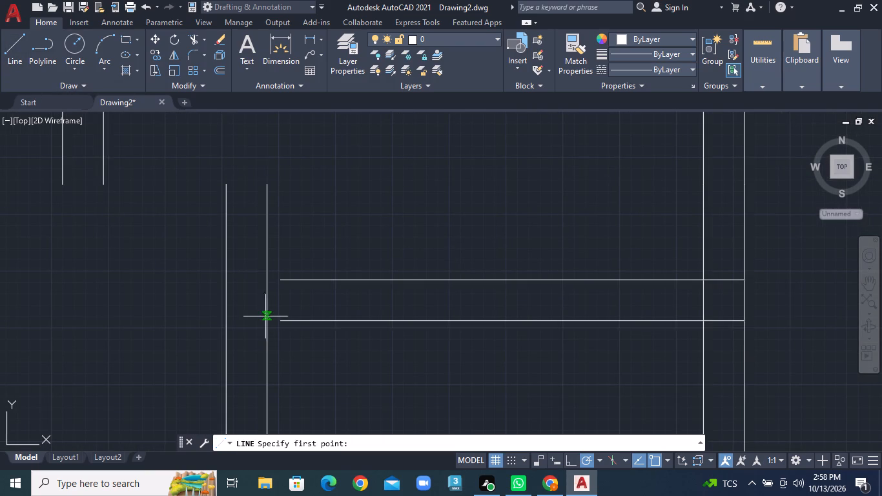
click(281, 278)
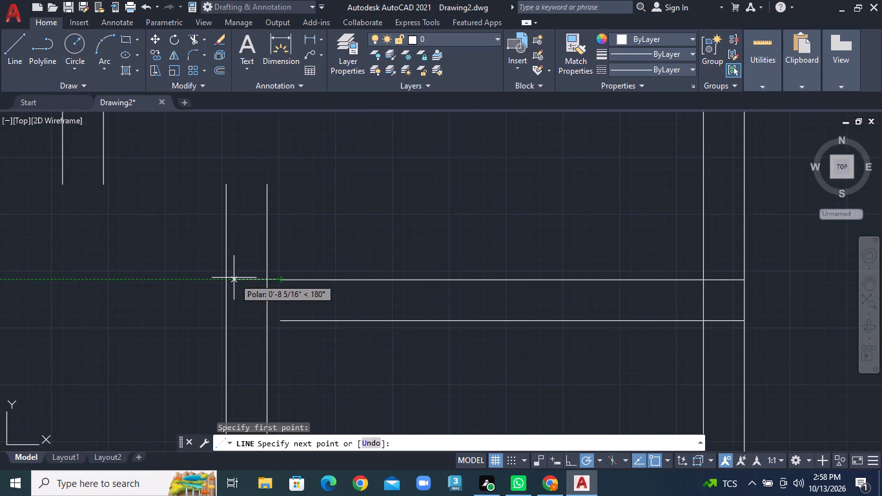
click(227, 278)
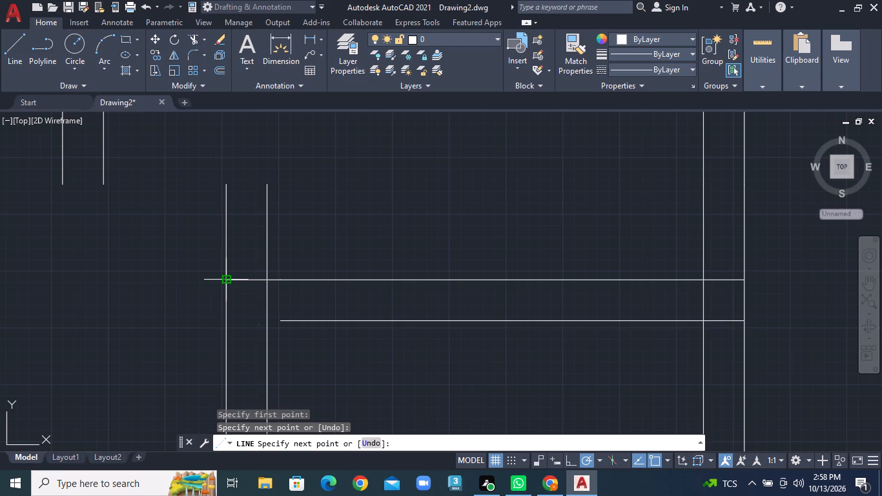
right_click(168, 231)
click(189, 237)
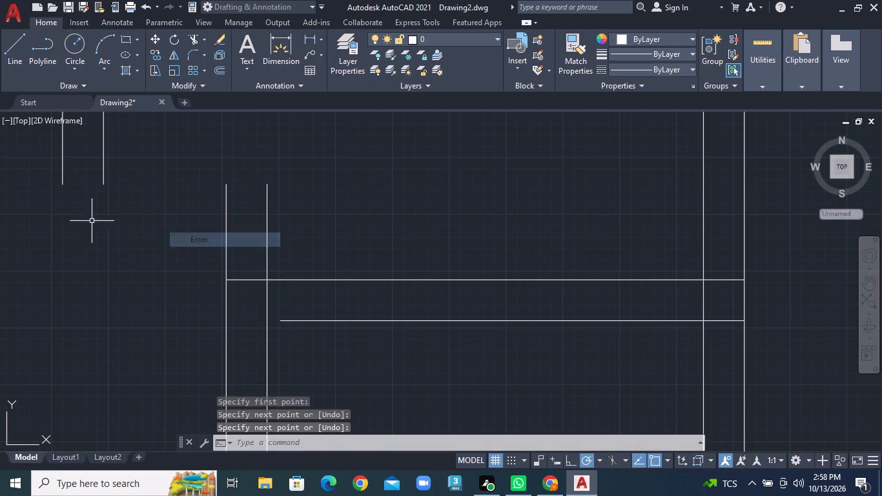
Draw a short line extending the lower line of the same north wall west to the vertical wall's outer line.
click(12, 57)
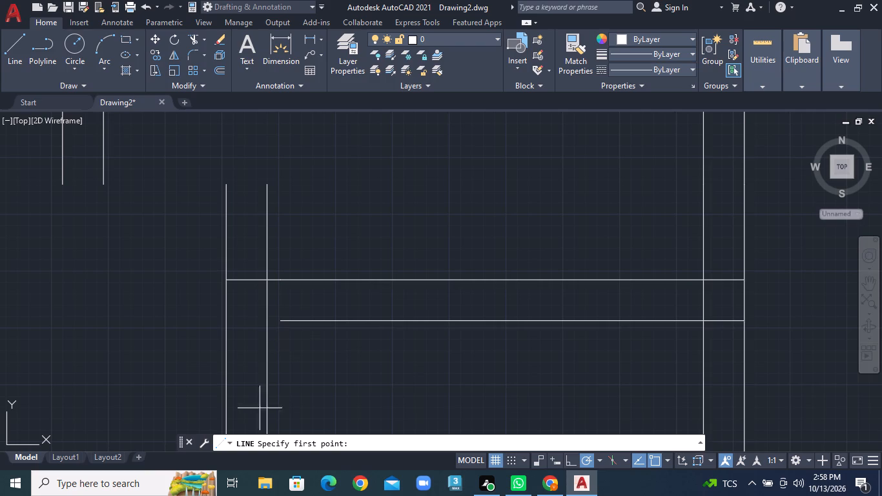
click(280, 320)
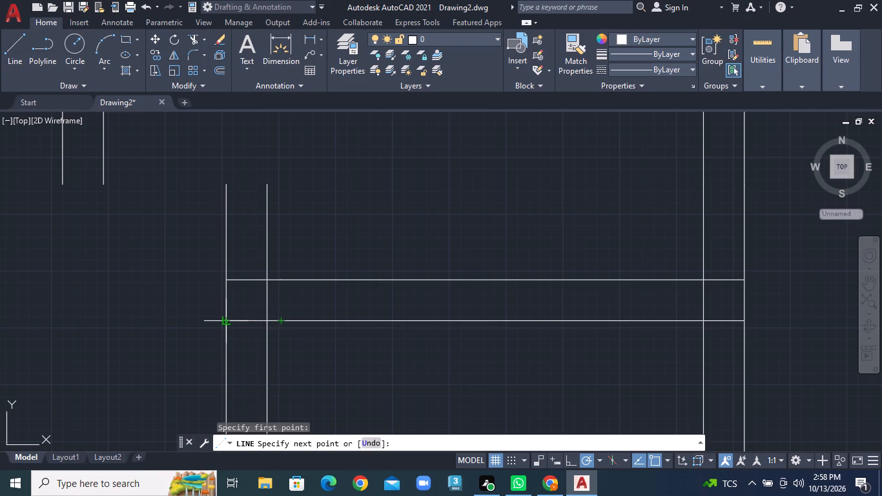
click(225, 317)
right_click(225, 317)
click(245, 322)
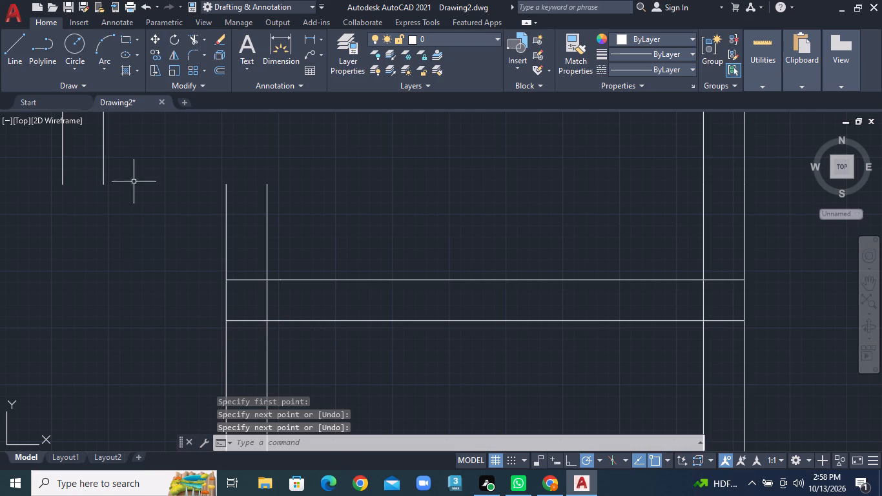
Trim both lines of the room's west wall where they project above the north wall's upper line.
click(204, 39)
click(212, 56)
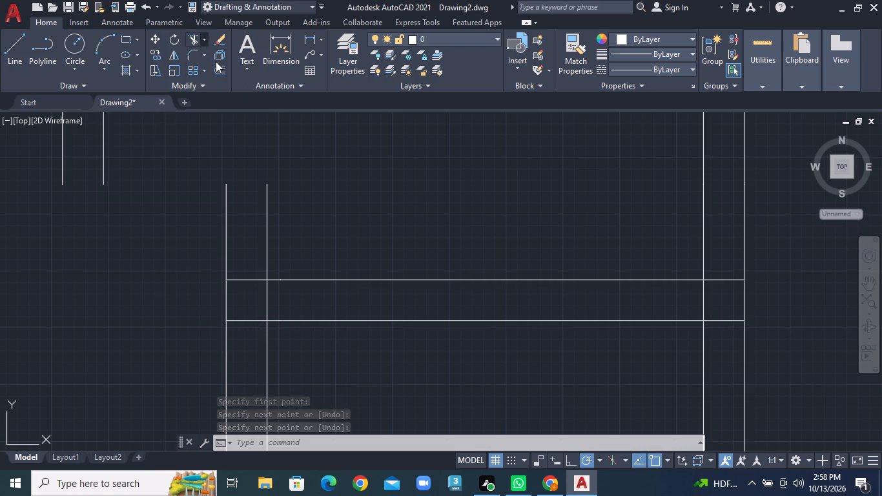
click(214, 192)
click(277, 203)
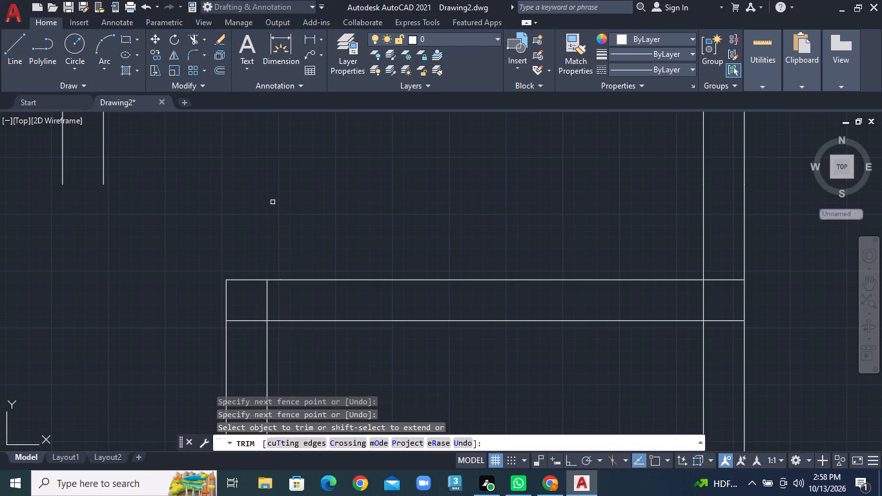
Examine the overall floor plan, comparing the east-side room and the wall junctions below it with the west-side rooms.
scroll(285, 228, down, 2)
scroll(320, 267, down, 2)
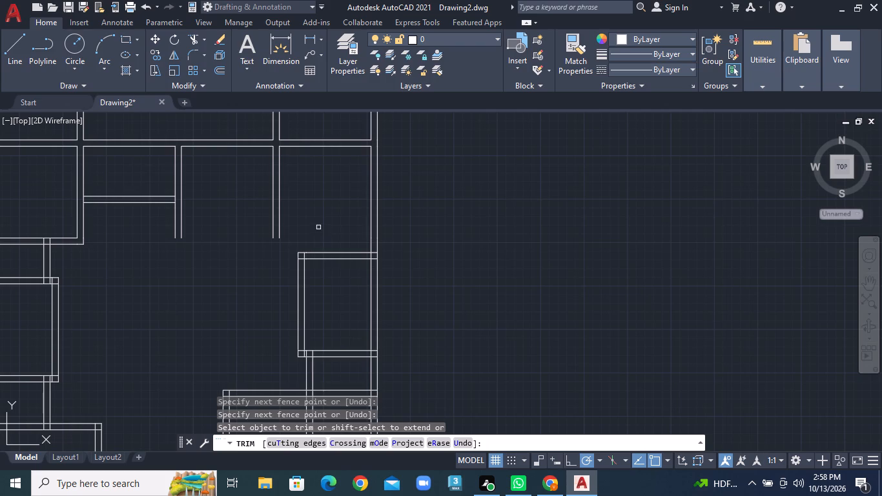
scroll(318, 227, down, 1)
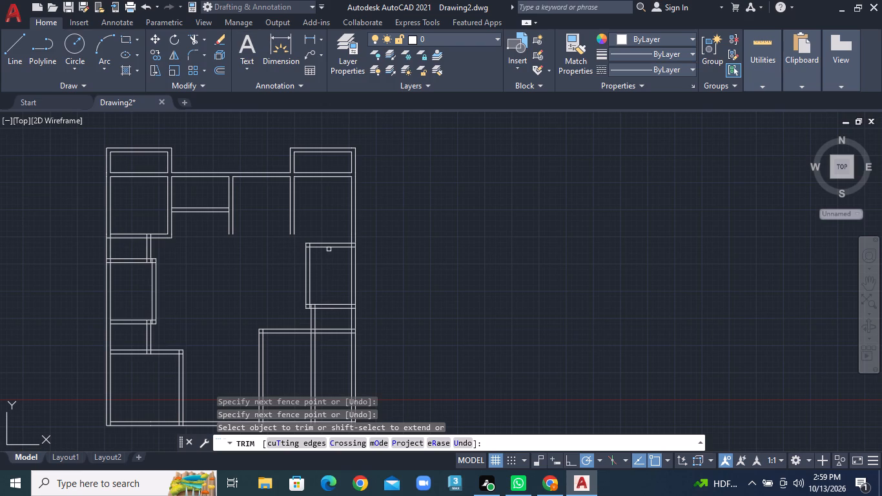
scroll(322, 229, up, 1)
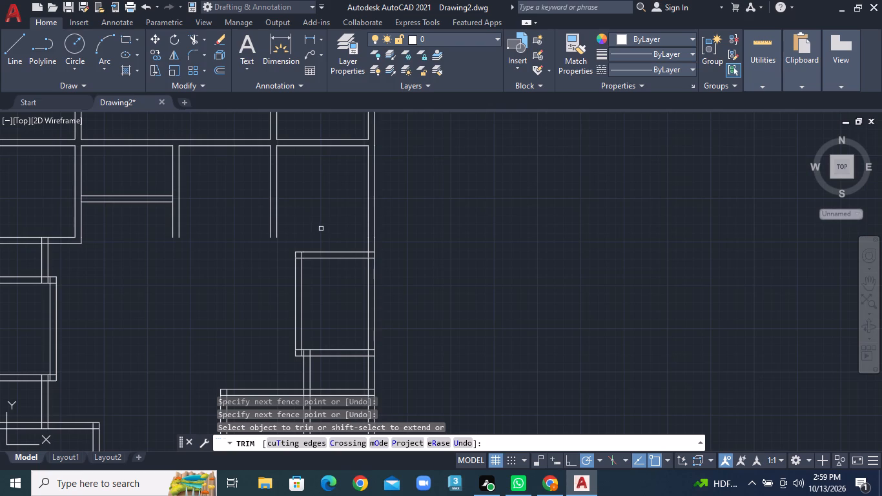
middle_drag(223, 236, 311, 243)
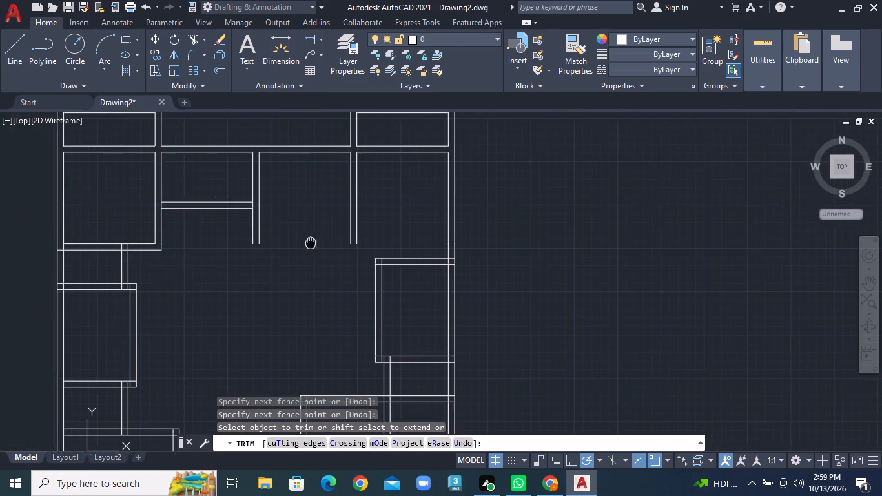
middle_drag(311, 243, 312, 243)
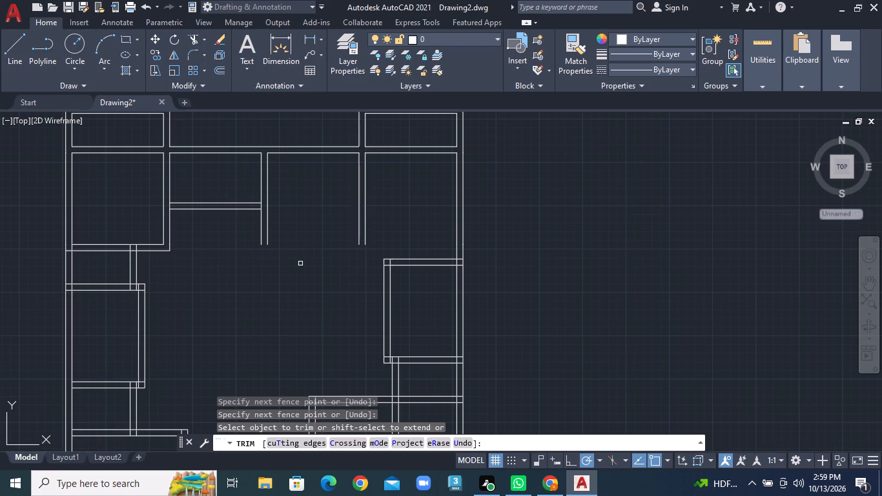
middle_drag(321, 322, 298, 214)
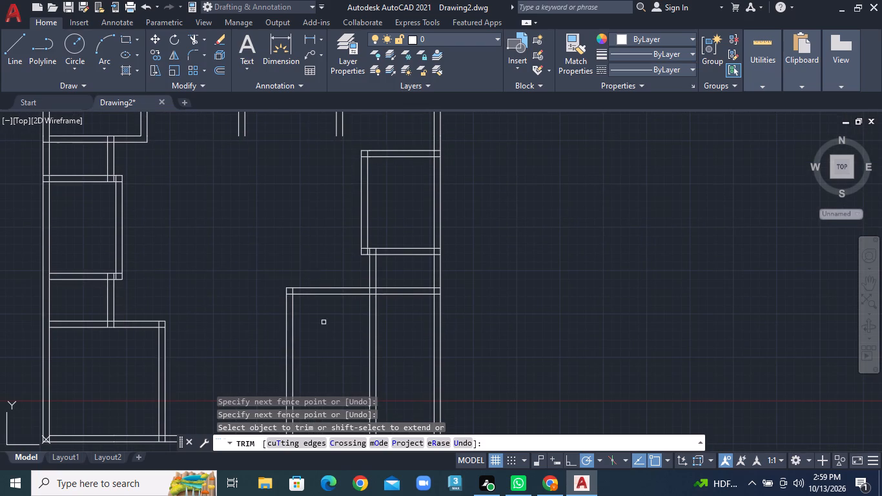
scroll(317, 277, up, 1)
scroll(318, 285, down, 1)
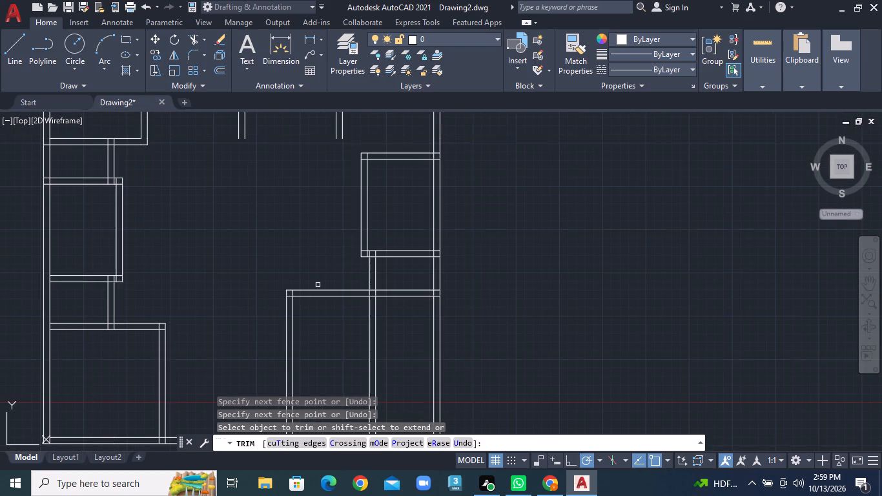
scroll(318, 285, up, 1)
scroll(318, 239, down, 1)
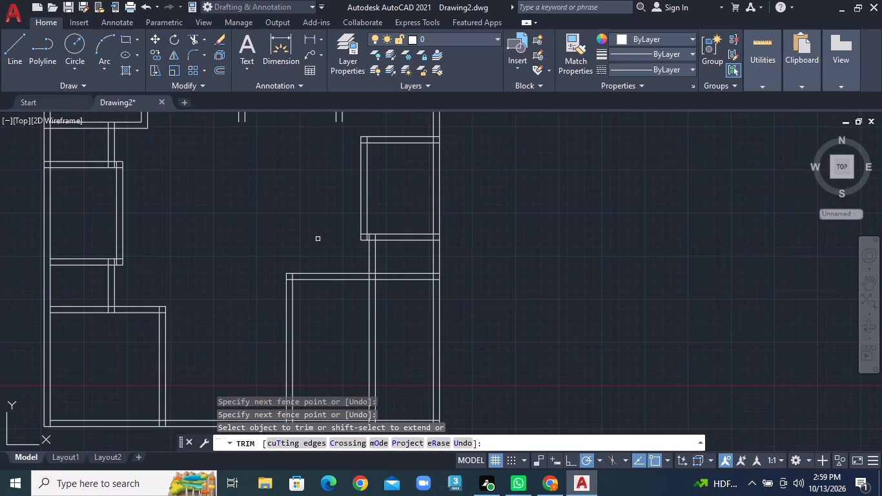
middle_click(318, 238)
scroll(322, 240, down, 1)
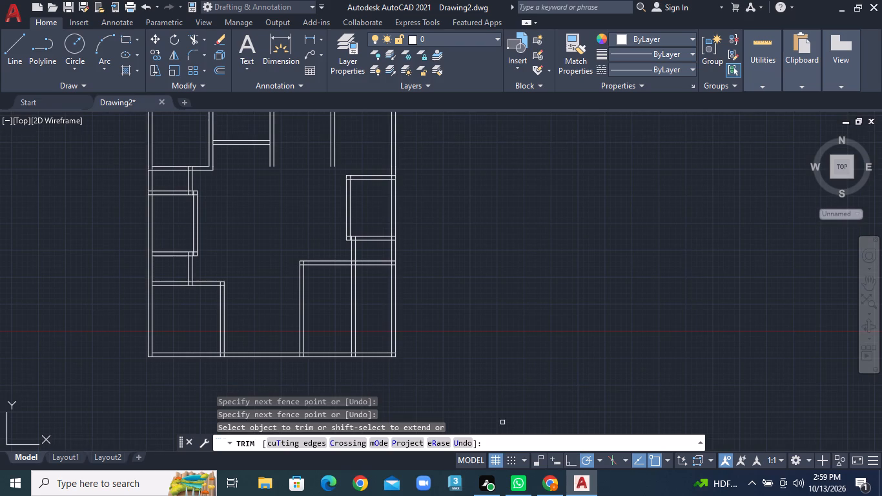
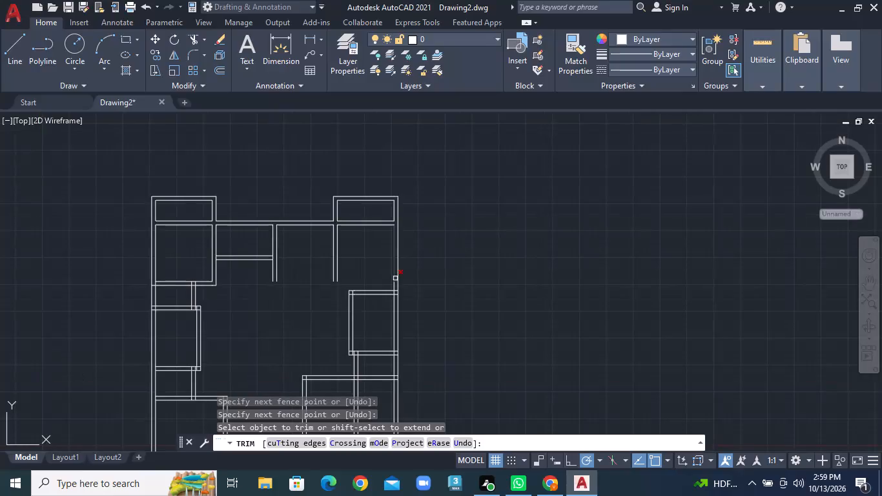
Trim away both lines of the east-side room's north, south and west walls between their junctions.
middle_drag(399, 280, 404, 264)
scroll(399, 276, up, 1)
scroll(399, 274, down, 1)
middle_drag(404, 264, 438, 247)
scroll(438, 247, up, 1)
click(19, 57)
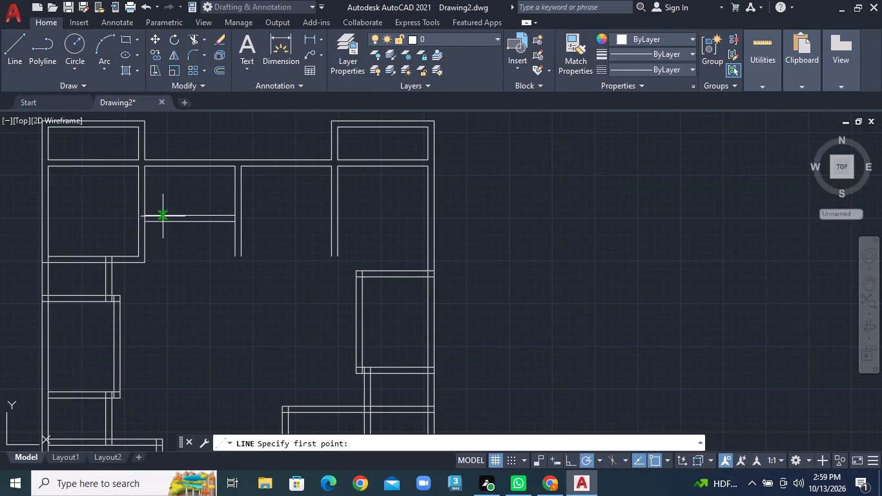
click(202, 37)
click(221, 66)
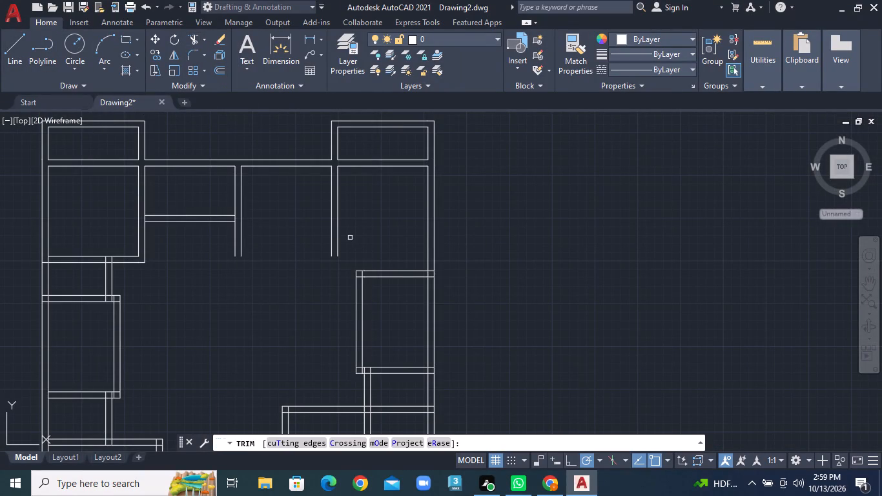
click(378, 267)
click(387, 389)
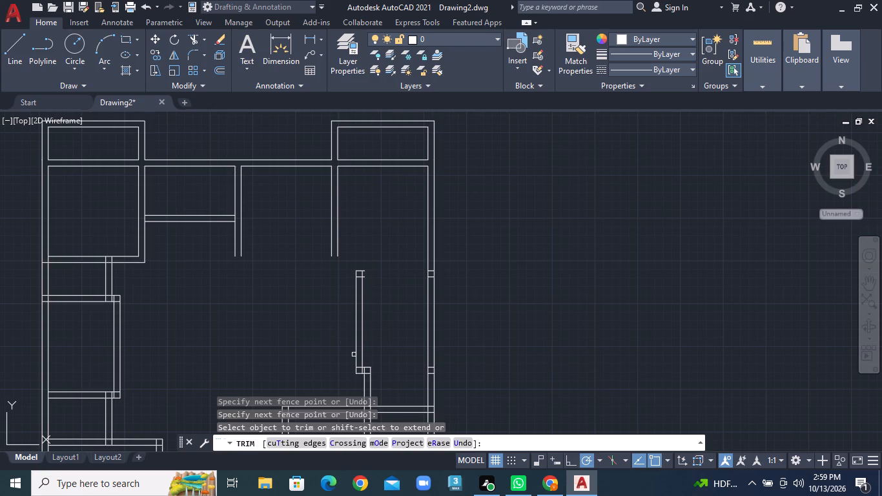
click(334, 325)
click(374, 313)
Trim the leftover line fragments at the removed room's northwest corner and its north wall's stubs across the east outer wall.
scroll(373, 276, up, 3)
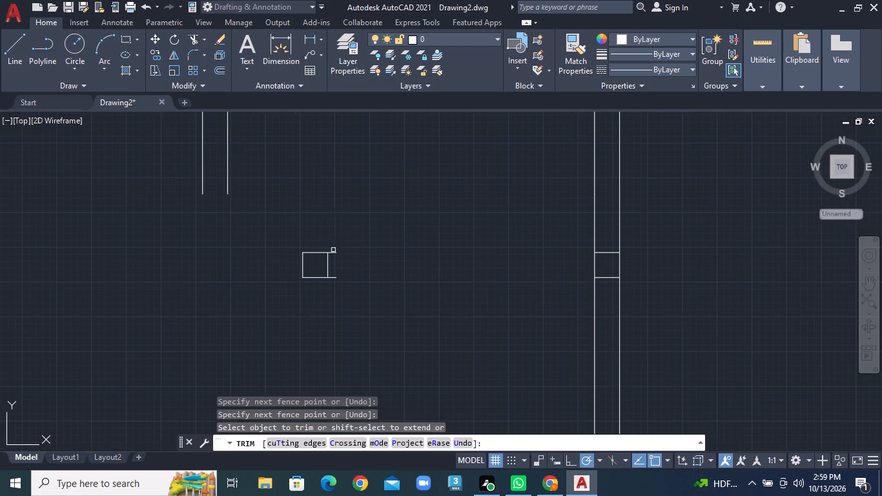
click(320, 236)
click(304, 312)
click(281, 274)
click(352, 267)
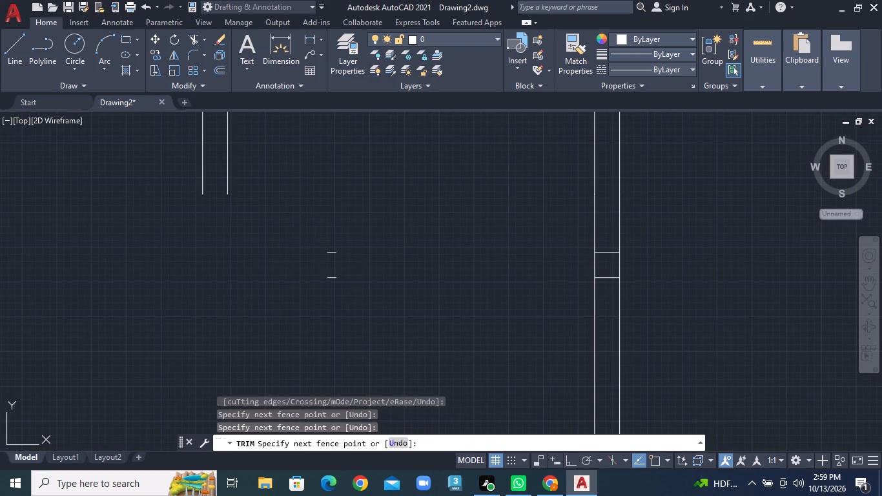
click(333, 253)
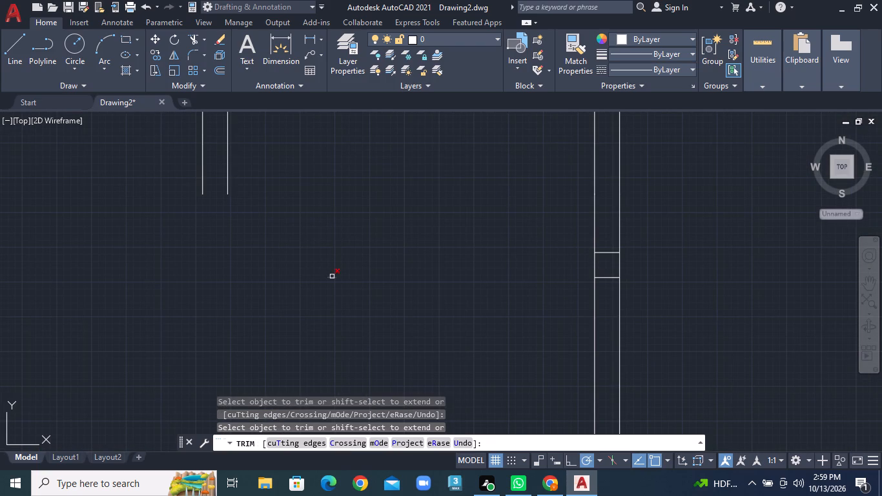
click(332, 278)
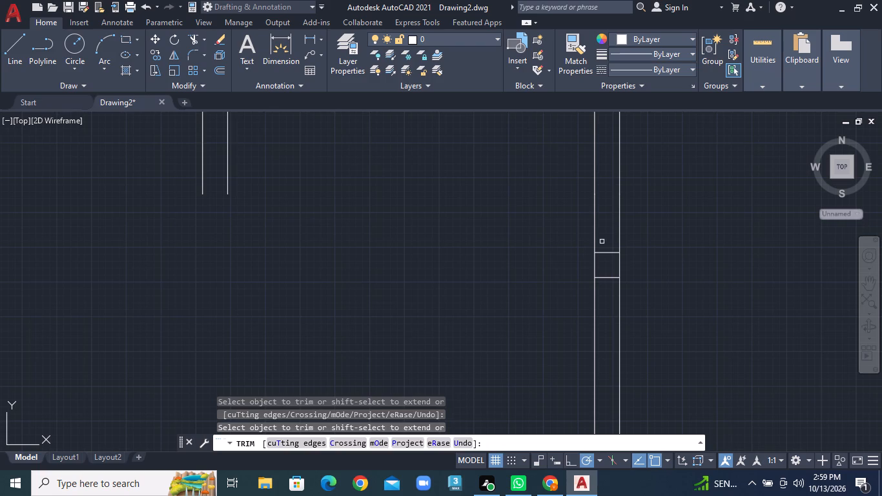
click(602, 242)
click(606, 287)
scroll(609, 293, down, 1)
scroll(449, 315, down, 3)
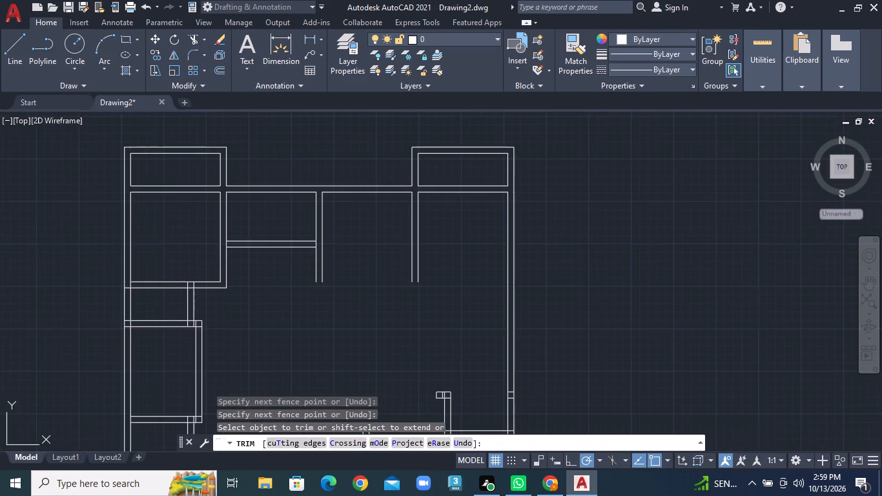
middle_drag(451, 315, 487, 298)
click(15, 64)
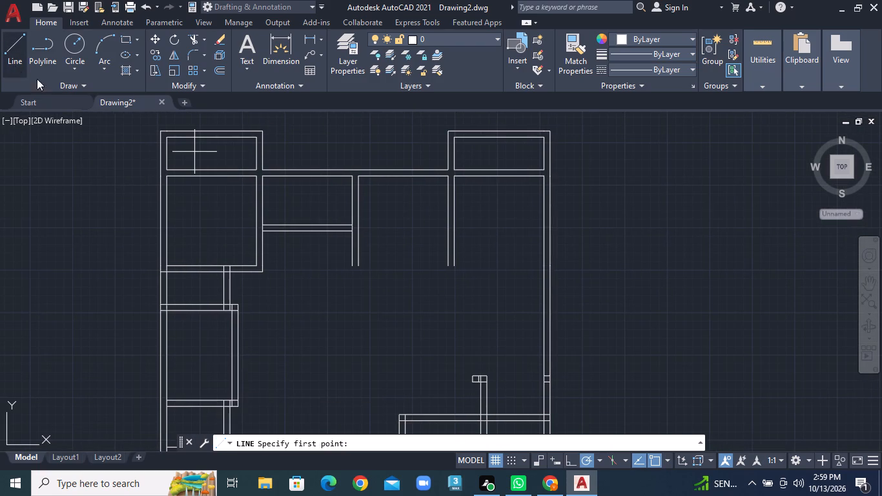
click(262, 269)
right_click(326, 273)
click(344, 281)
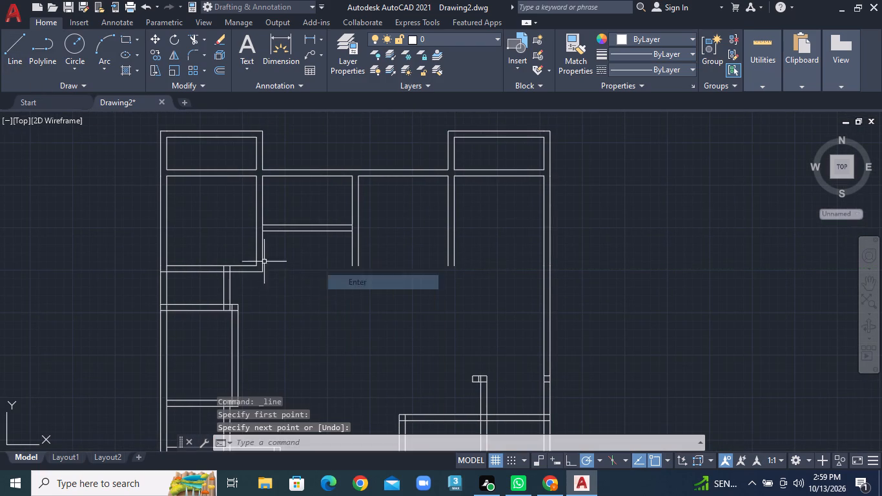
Draw a horizontal line from the outer southeast corner of the northwest room to the east wall's inner line.
click(16, 59)
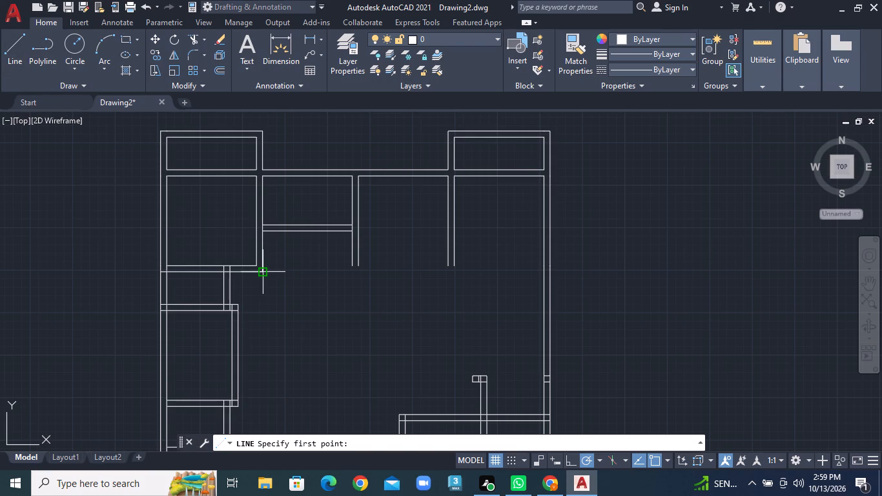
click(265, 273)
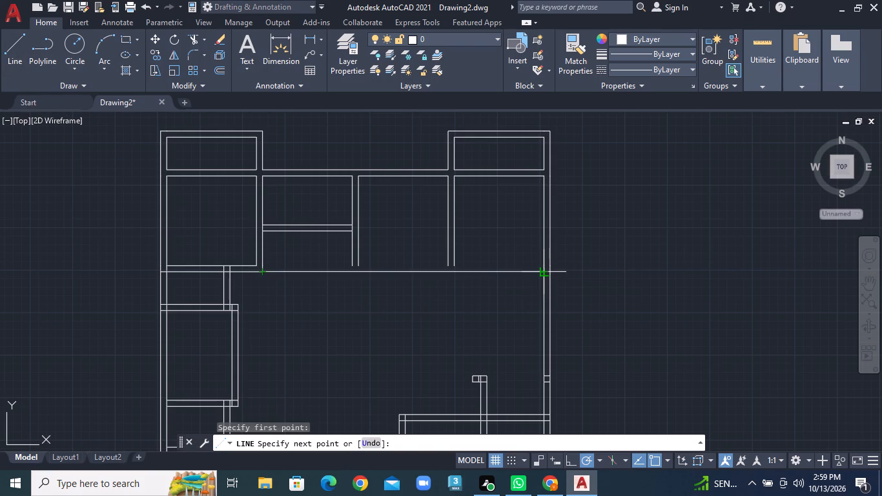
click(546, 271)
right_click(546, 271)
click(565, 277)
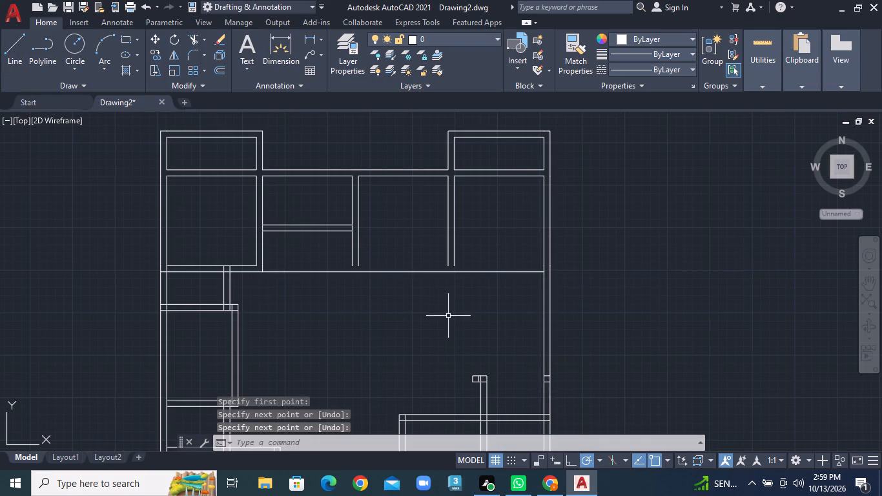
Draw a parallel horizontal line from the northwest room's inner southeast corner to the east wall's inner line.
click(16, 54)
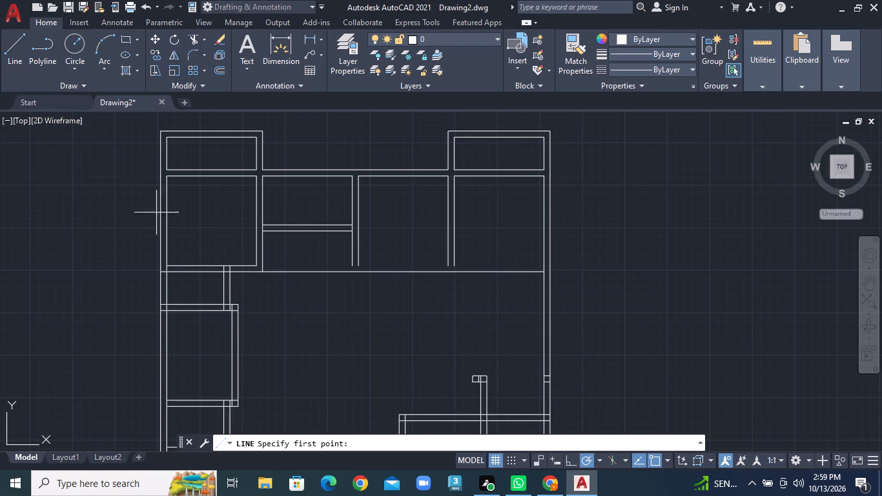
click(255, 260)
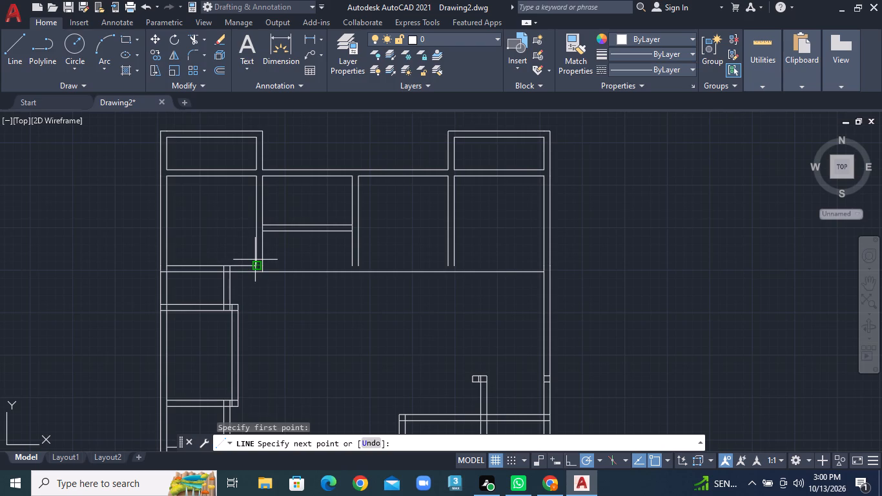
click(544, 264)
right_click(544, 264)
click(564, 271)
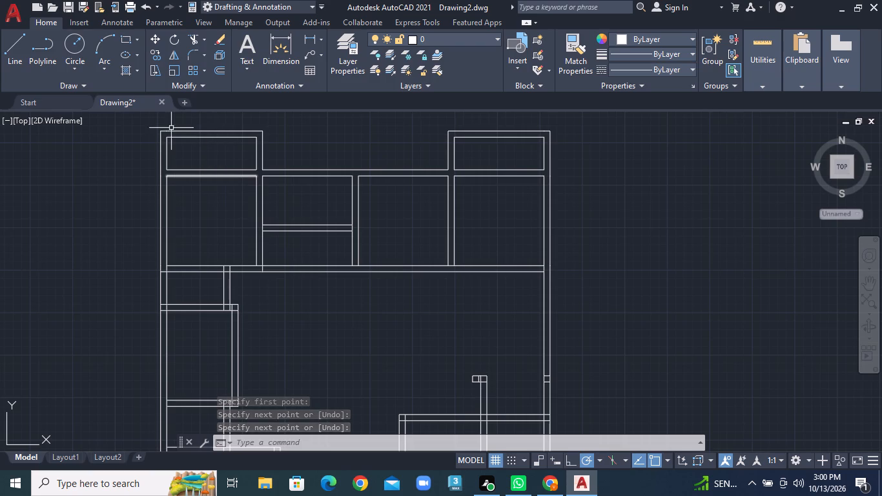
Trim away both lines of the short horizontal partition in the room just east of the northwest room.
click(205, 35)
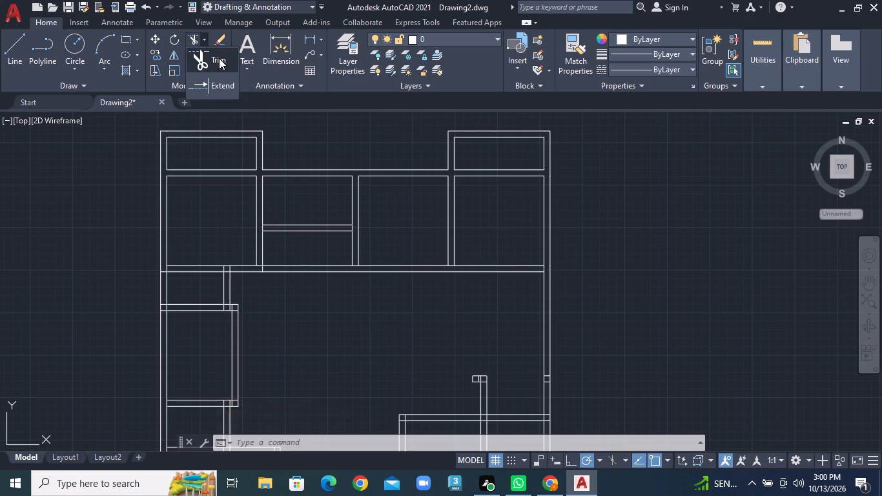
click(219, 58)
click(300, 209)
click(304, 245)
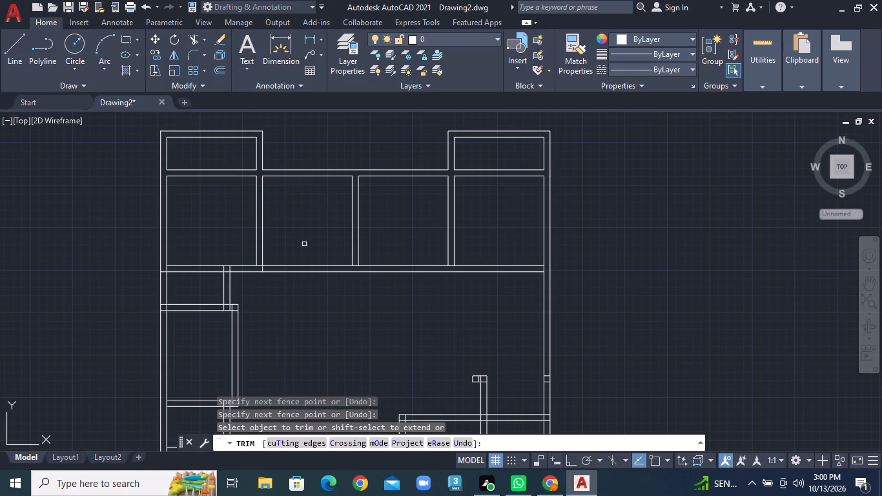
Draw a line extending the upper line of the middle west-side room's north wall east to the east wall's inner line.
scroll(362, 283, down, 1)
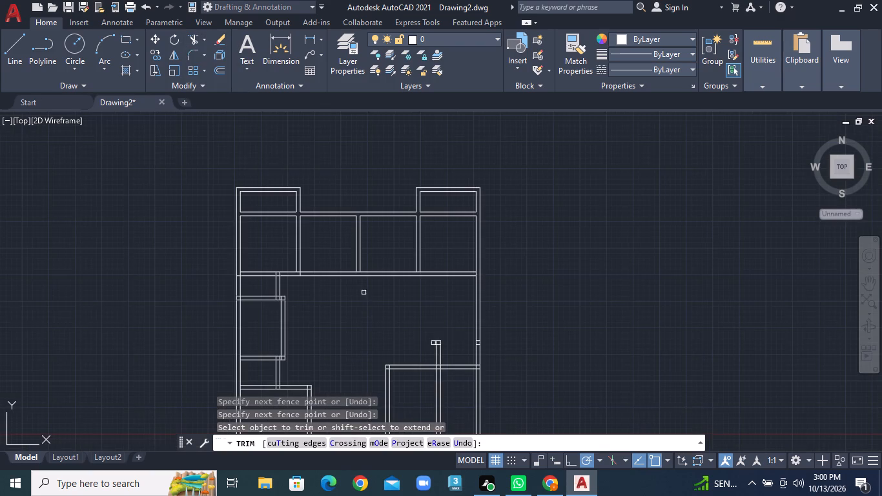
middle_drag(371, 317, 351, 254)
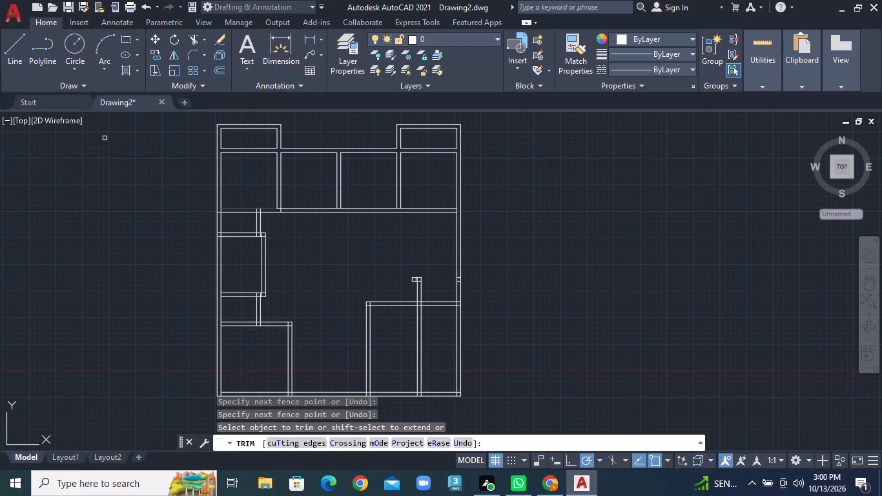
click(18, 59)
scroll(405, 262, up, 2)
middle_drag(283, 253, 391, 299)
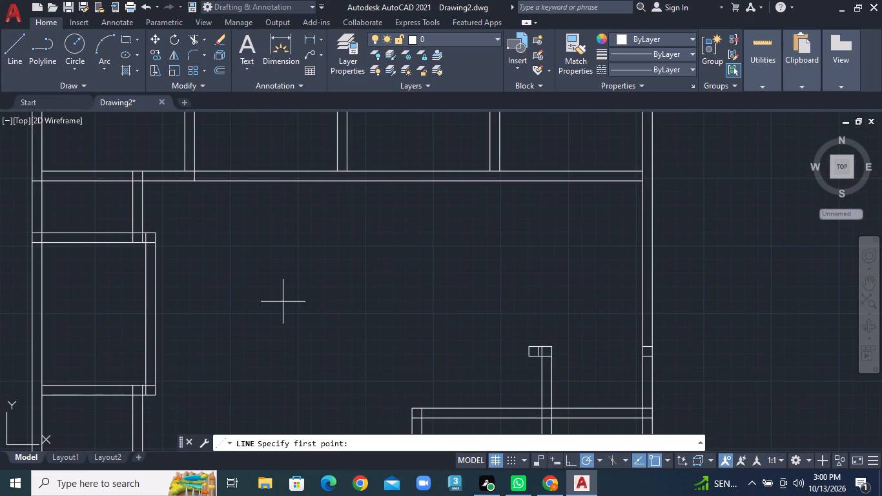
double_click(159, 234)
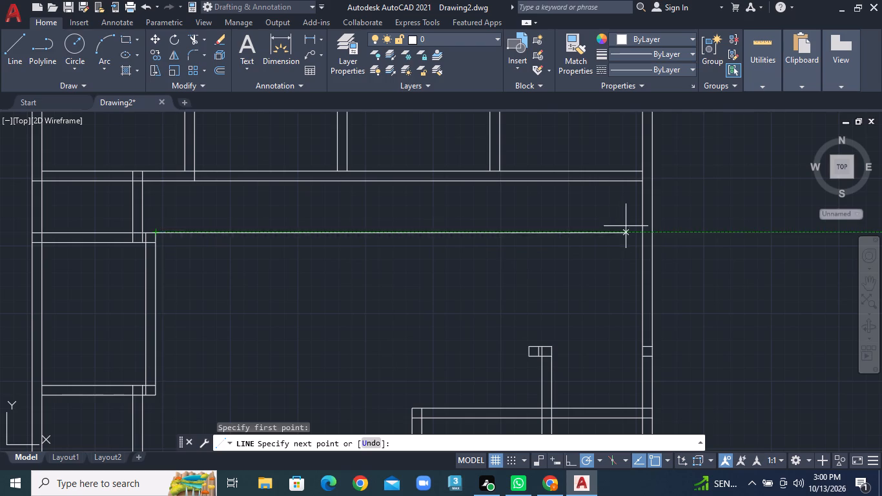
click(640, 231)
right_click(642, 231)
click(653, 240)
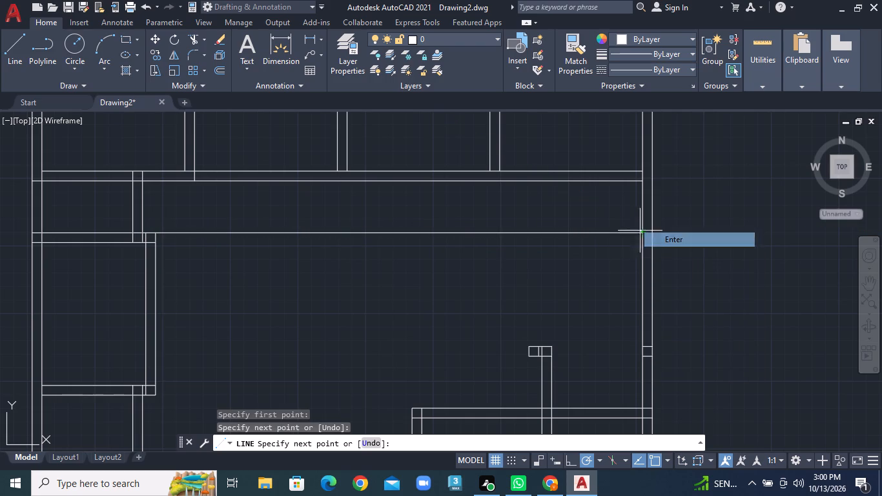
Draw a line extending the lower line of the same north wall east to the east wall's outer line.
click(15, 61)
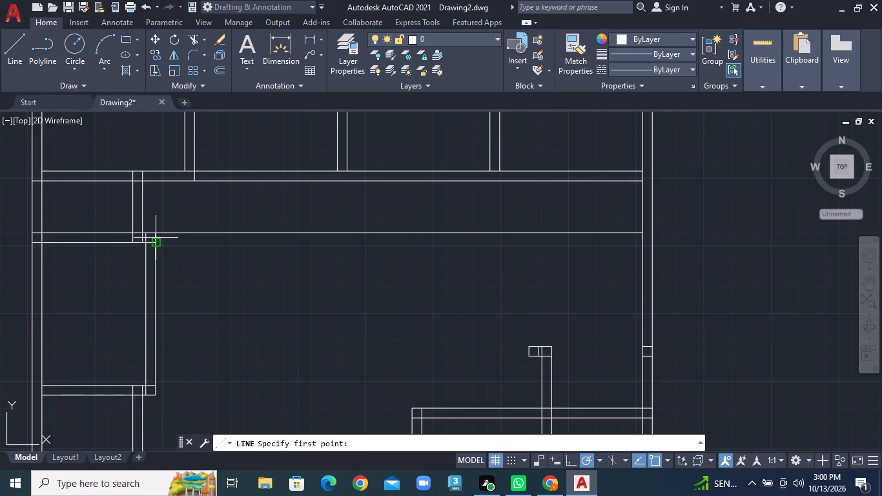
click(156, 240)
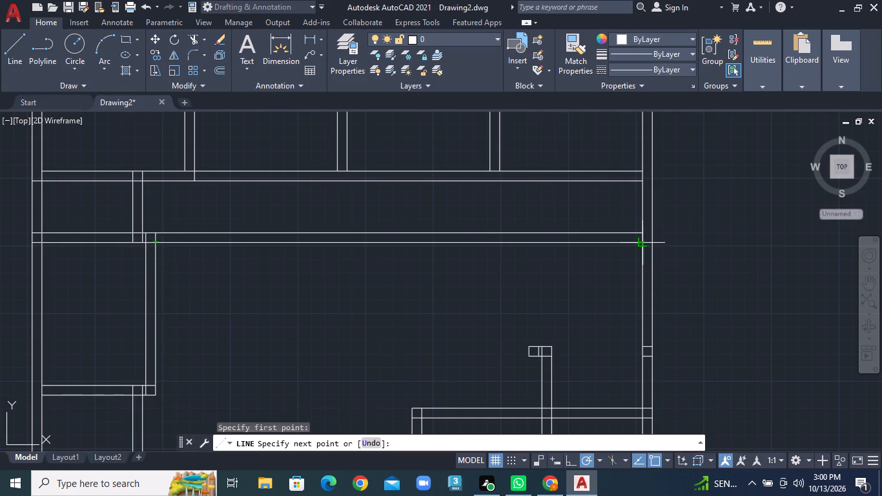
click(652, 240)
right_click(653, 240)
click(671, 243)
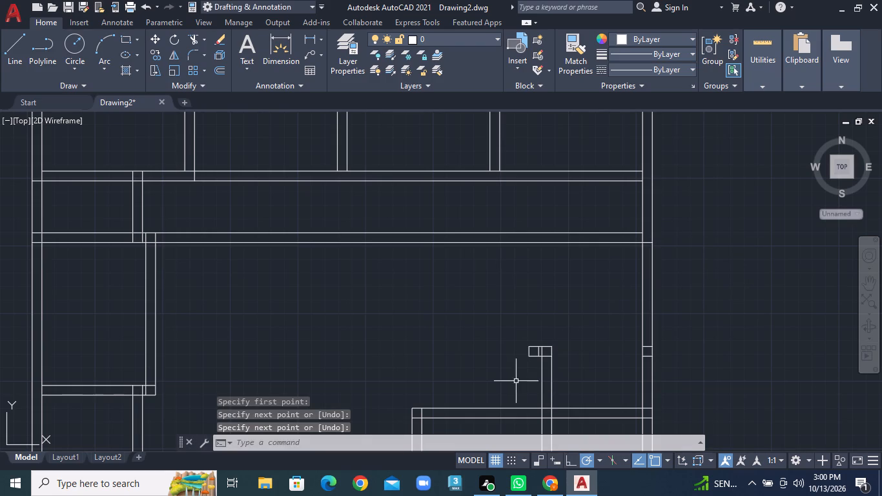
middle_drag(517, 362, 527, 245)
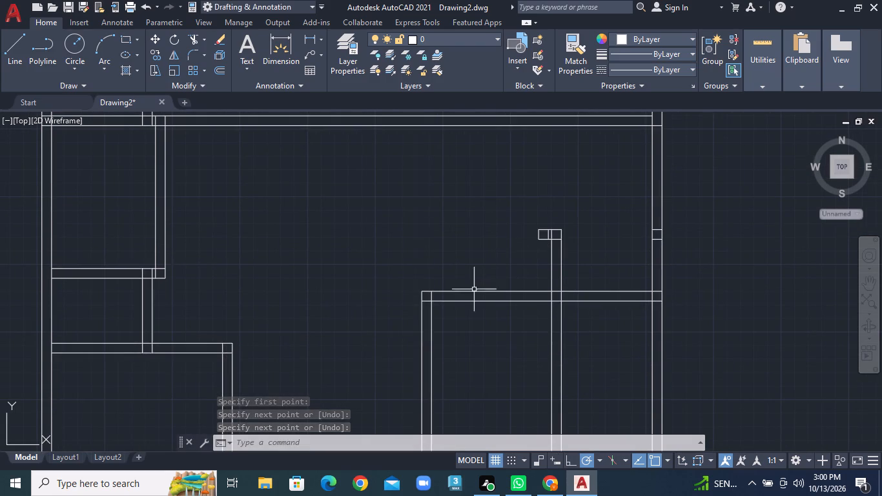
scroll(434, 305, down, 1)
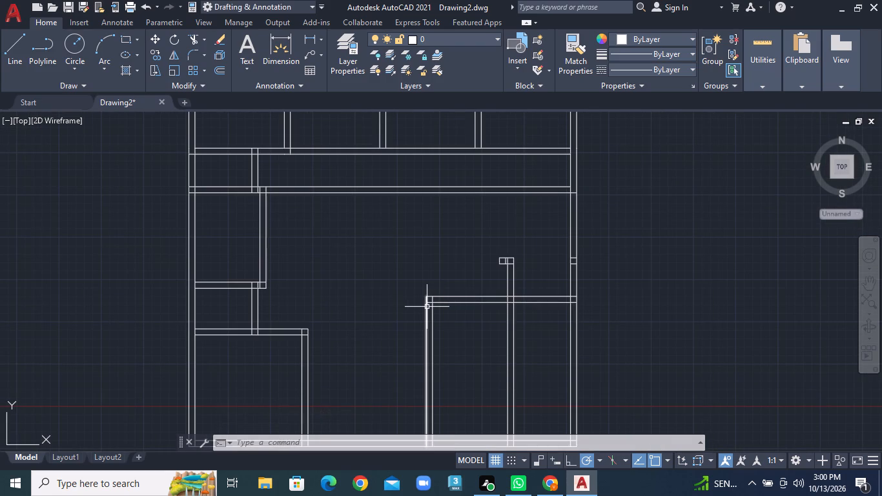
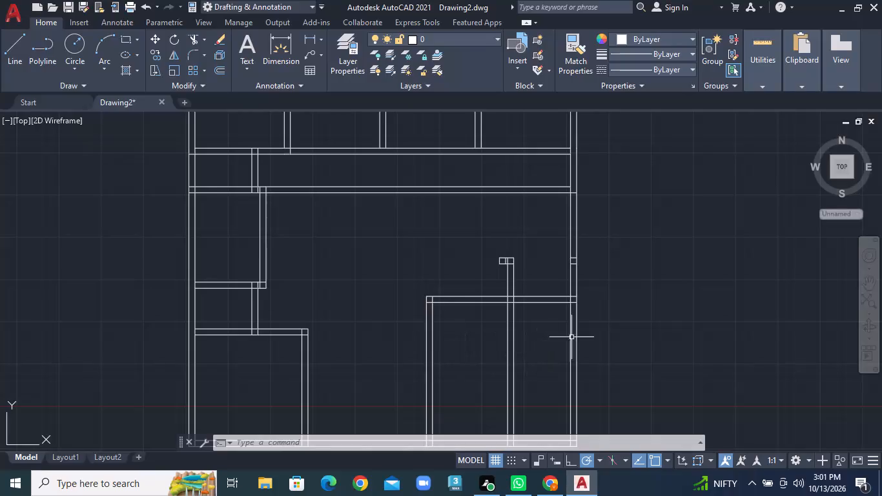
Trim away the short wall stub projecting above the southeast room's north wall and erase its leftover line.
click(205, 39)
click(220, 53)
click(484, 262)
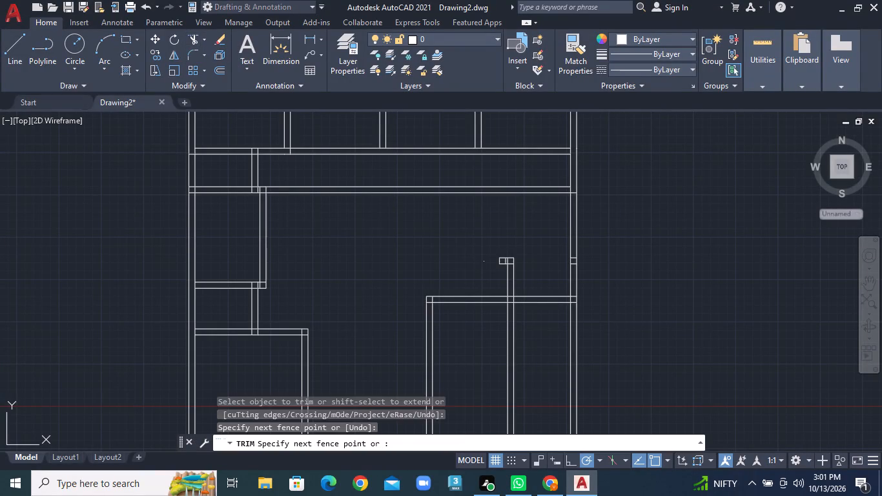
click(515, 260)
click(504, 246)
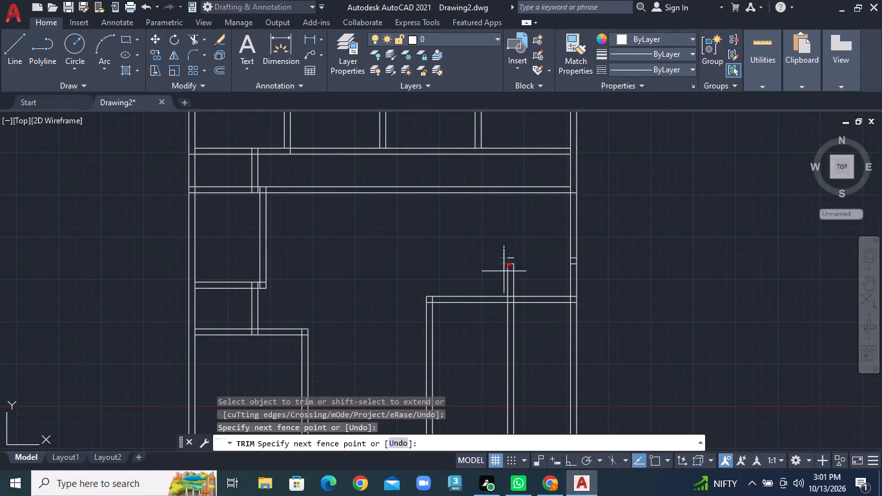
click(504, 271)
click(498, 272)
click(521, 273)
double_click(509, 260)
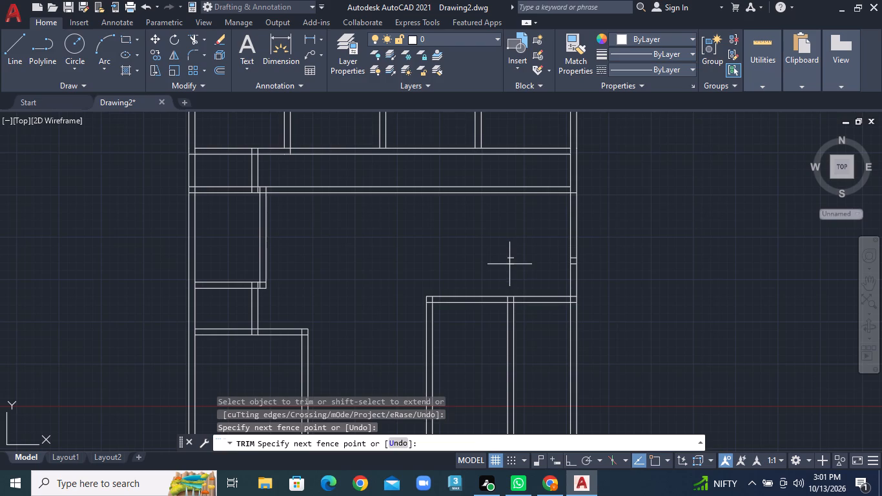
click(509, 264)
click(509, 255)
click(509, 258)
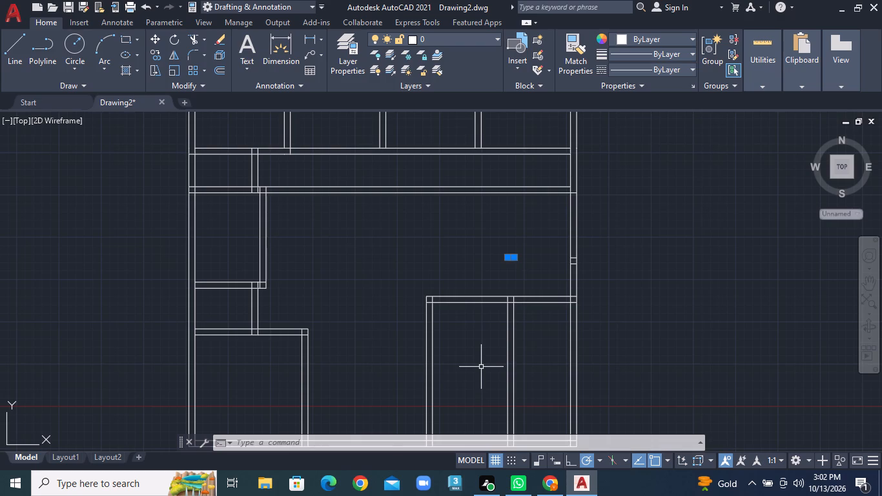
right_click(519, 257)
click(558, 234)
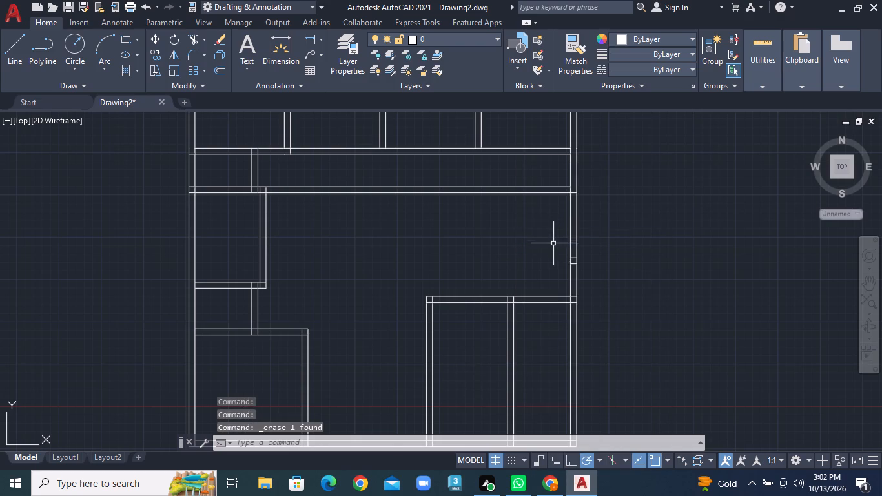
Trim the two short cross lines inside the east wall just above the southeast room.
scroll(569, 263, up, 1)
click(204, 41)
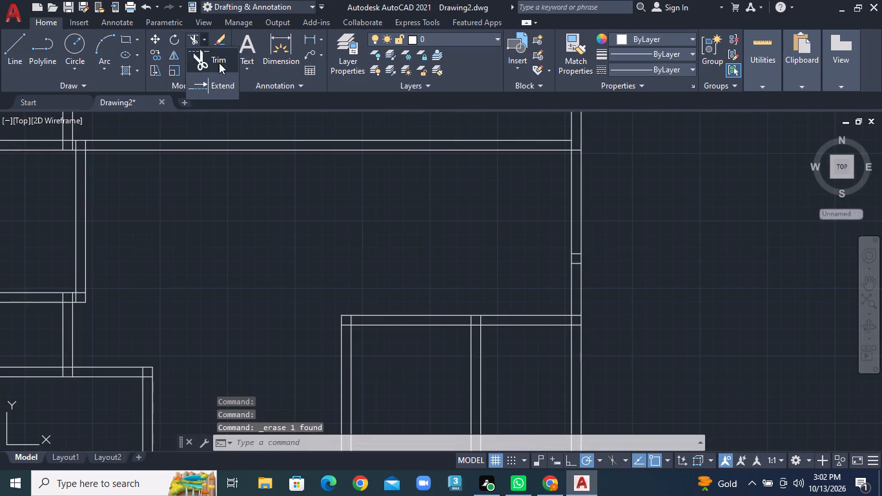
click(219, 63)
scroll(596, 262, up, 2)
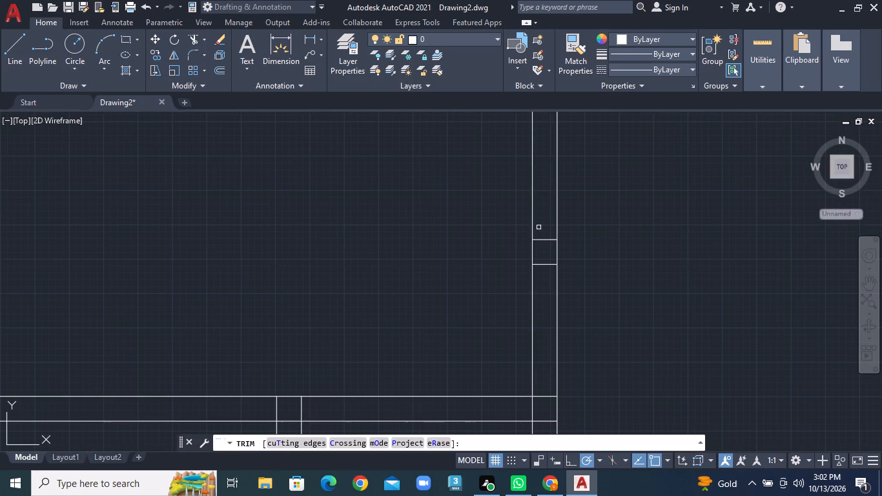
click(544, 227)
click(545, 282)
right_click(545, 282)
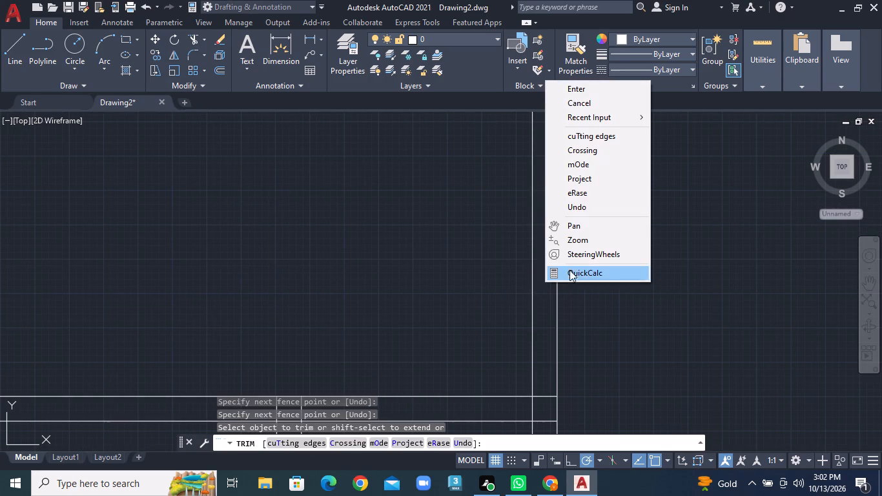
click(576, 90)
Trim away both lines of the vertical partition inside the southeast room.
scroll(475, 239, down, 2)
scroll(466, 311, down, 2)
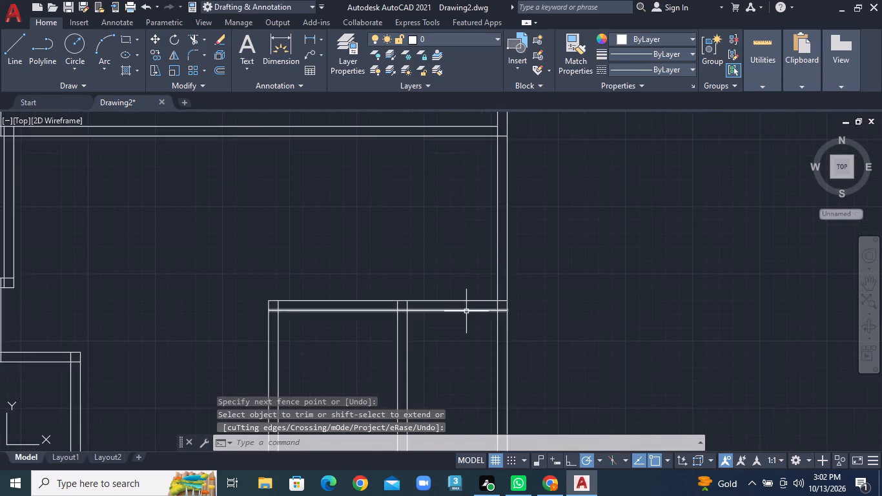
middle_drag(413, 369, 372, 291)
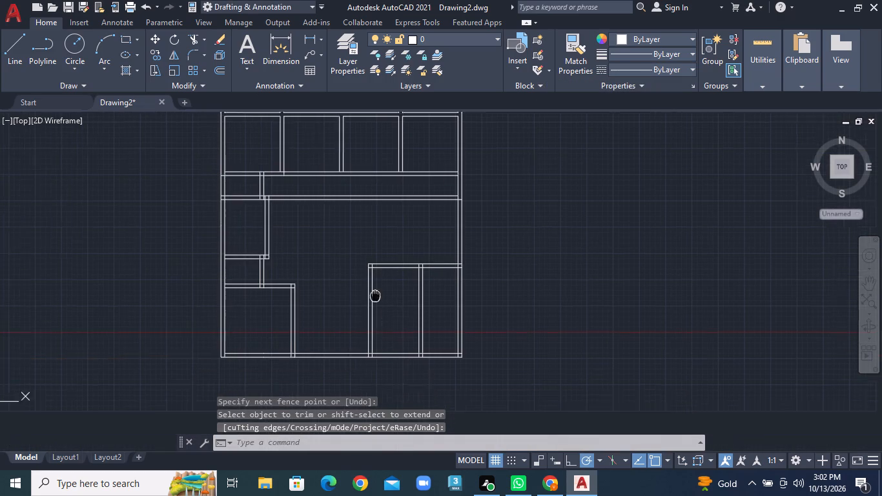
middle_drag(372, 291, 341, 284)
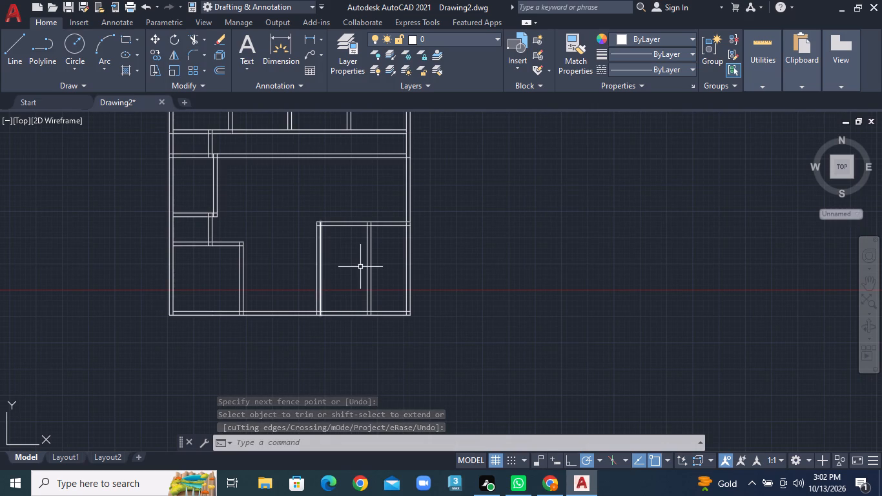
click(205, 39)
click(218, 54)
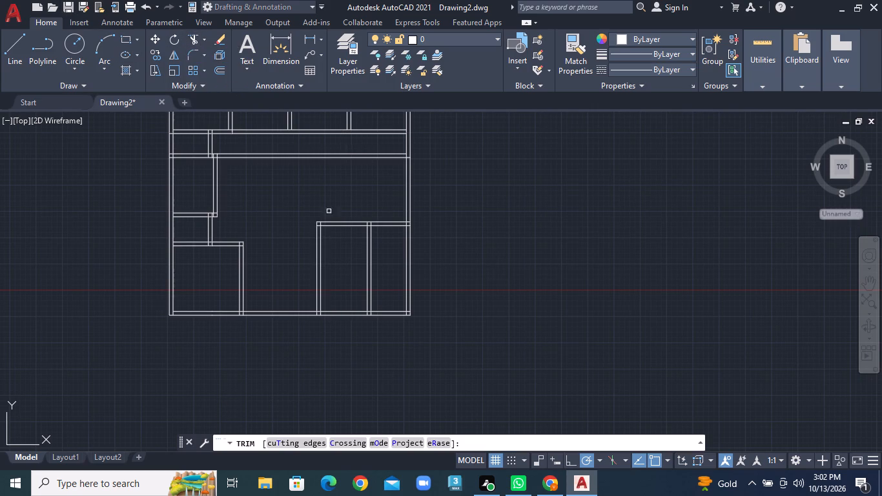
click(348, 251)
click(373, 244)
right_click(373, 244)
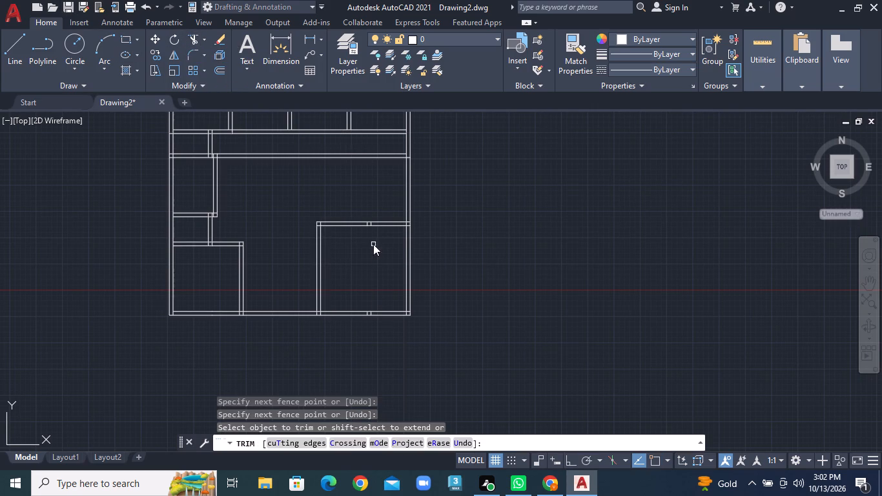
click(378, 248)
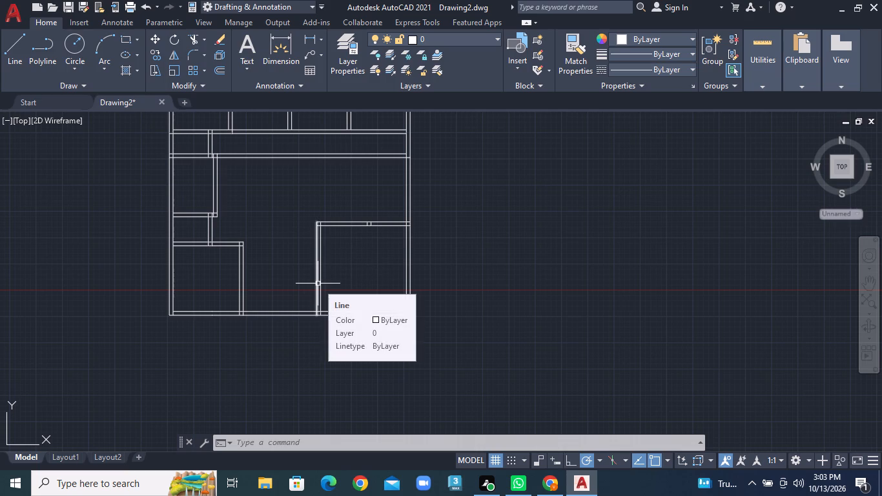
Trim away the southeast room's north wall, including the short leftover pieces of the former partition junction.
middle_drag(314, 231, 275, 309)
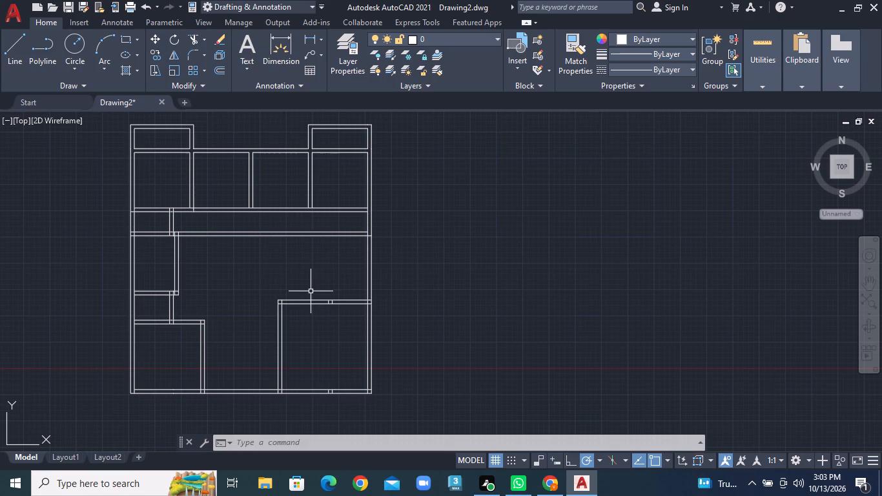
click(203, 38)
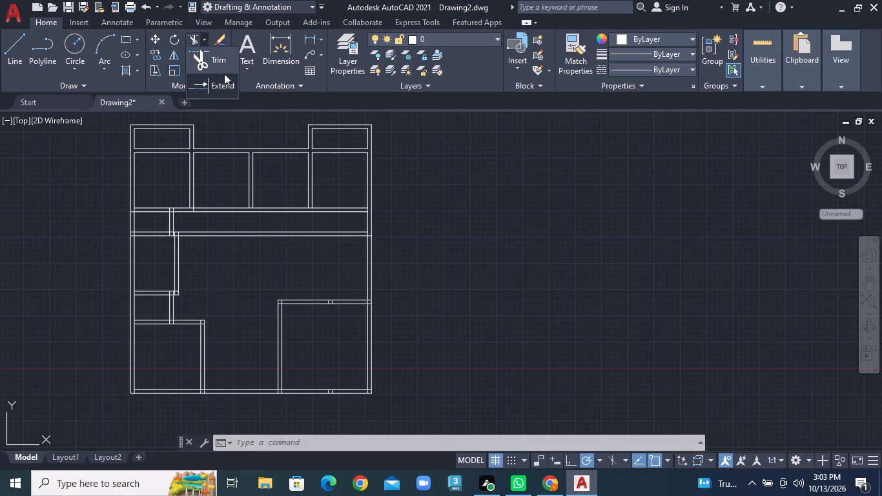
click(224, 58)
click(305, 279)
click(307, 324)
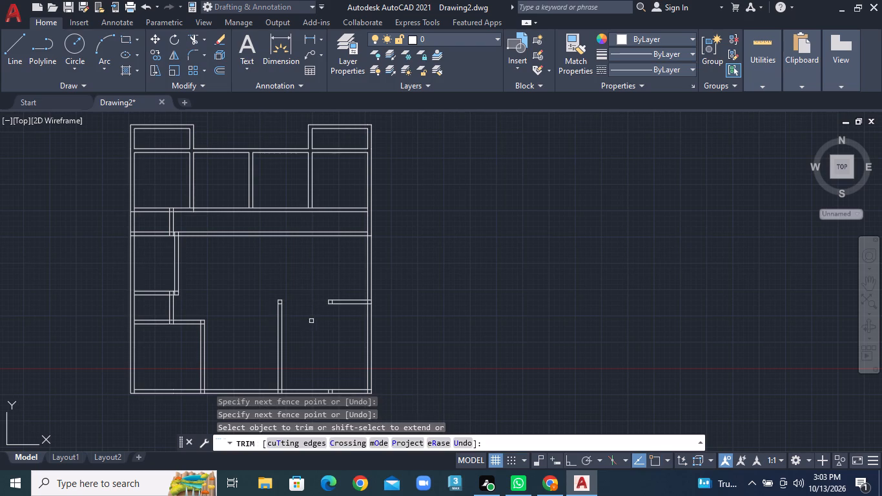
click(329, 292)
click(331, 308)
scroll(330, 299, up, 3)
click(338, 304)
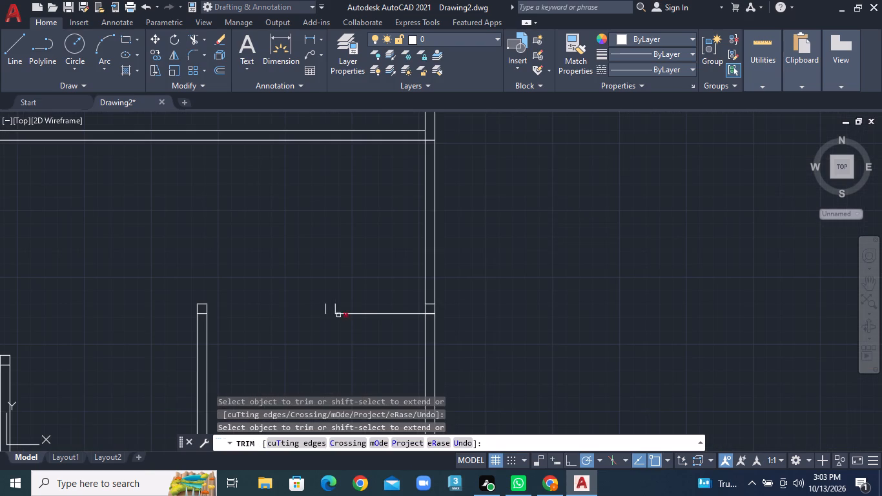
click(340, 320)
click(336, 311)
click(319, 311)
click(349, 309)
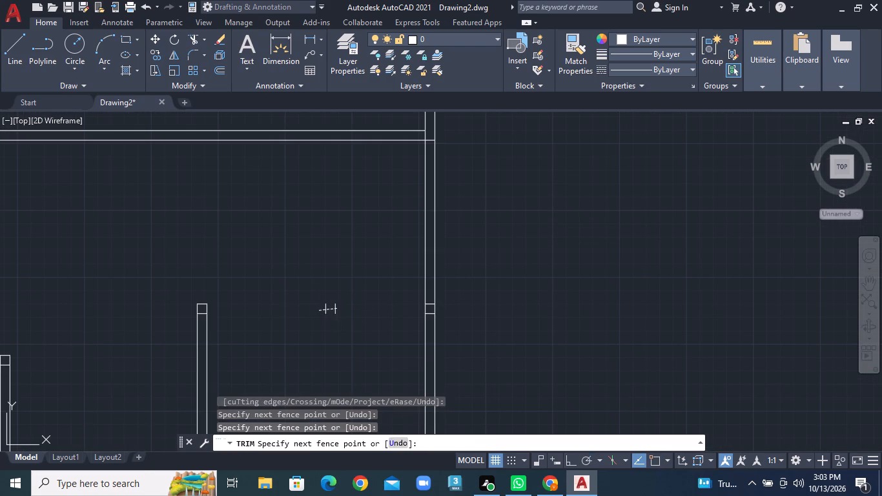
Trim the removed north wall's leftover junction lines at the southeast room's west wall and inside the east wall.
scroll(229, 293, down, 2)
middle_drag(256, 289, 255, 294)
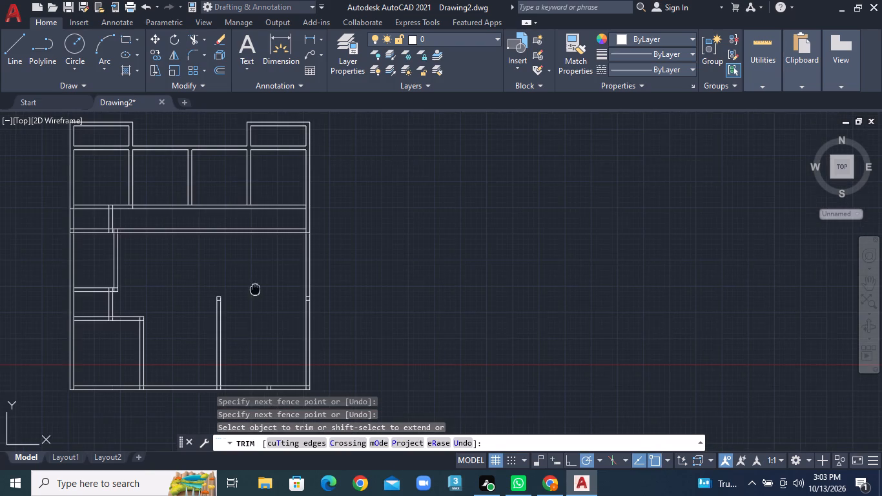
middle_drag(255, 294, 263, 304)
drag(209, 315, 214, 315)
click(243, 315)
scroll(232, 309, up, 3)
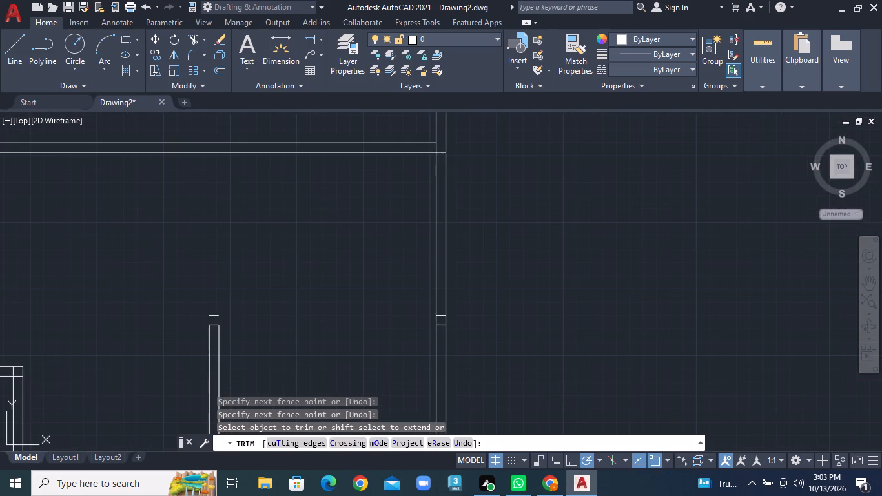
click(216, 316)
scroll(453, 316, up, 2)
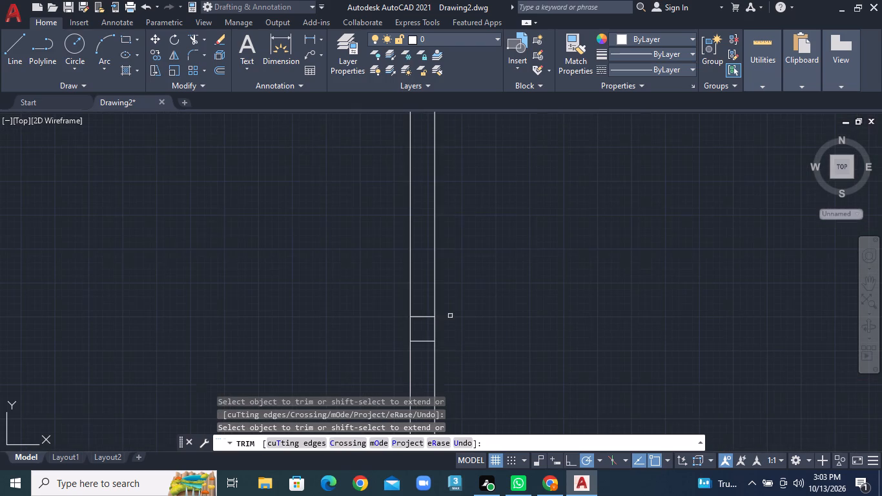
click(422, 308)
click(424, 351)
Trim away both lines of the southeast room's west wall and its remaining end line at the top.
scroll(353, 303, down, 2)
scroll(353, 303, up, 1)
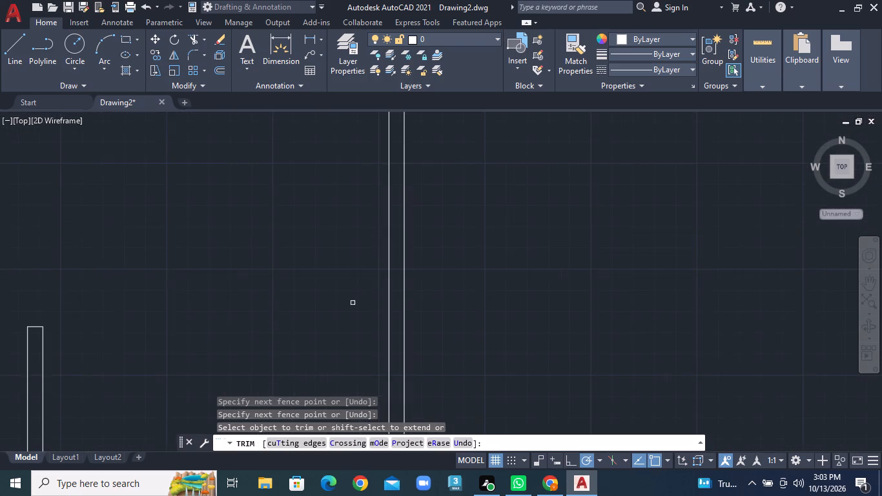
scroll(333, 301, down, 1)
scroll(333, 301, up, 2)
middle_drag(331, 300, 392, 251)
scroll(322, 293, down, 1)
scroll(275, 263, down, 2)
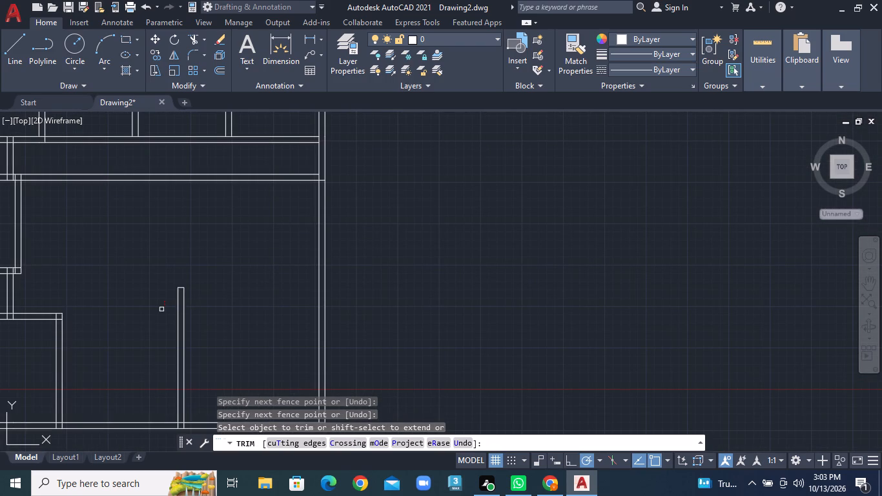
click(161, 309)
click(205, 311)
click(181, 290)
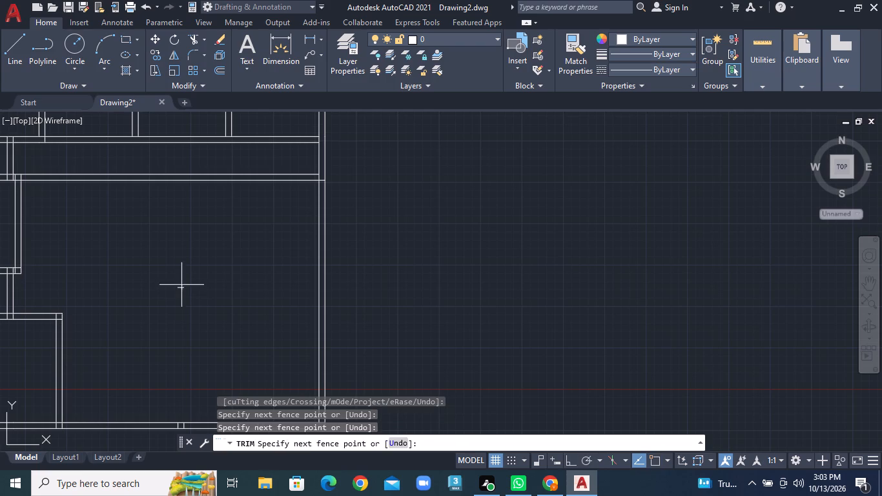
click(181, 282)
Offset the east wall's inner line 7' to the west.
scroll(210, 278, down, 3)
middle_drag(242, 253, 278, 317)
scroll(249, 298, up, 2)
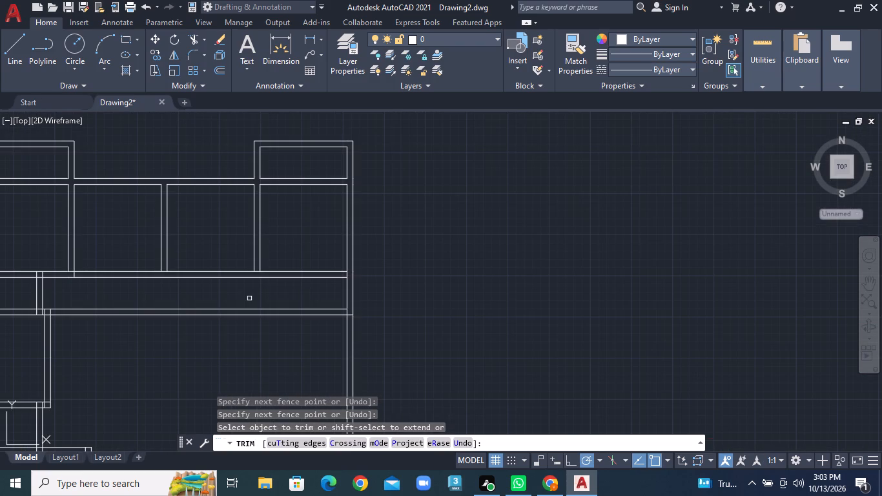
middle_drag(263, 295, 349, 271)
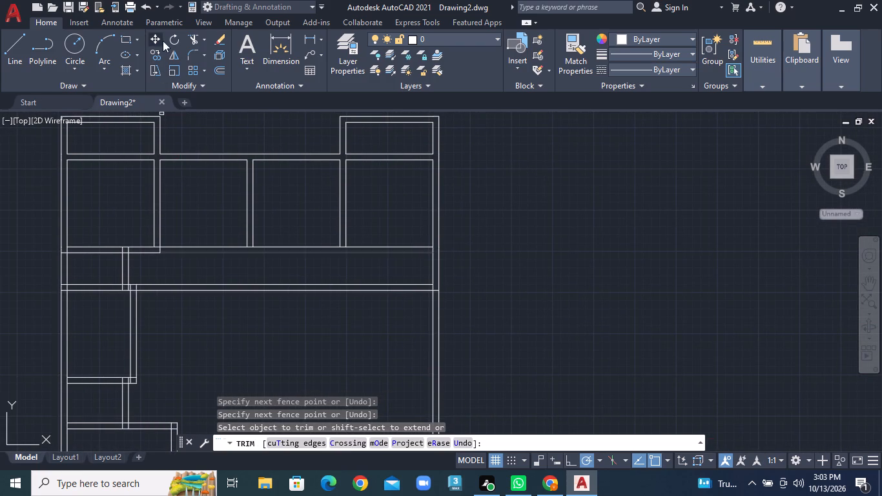
click(223, 68)
text(7')
key(Return)
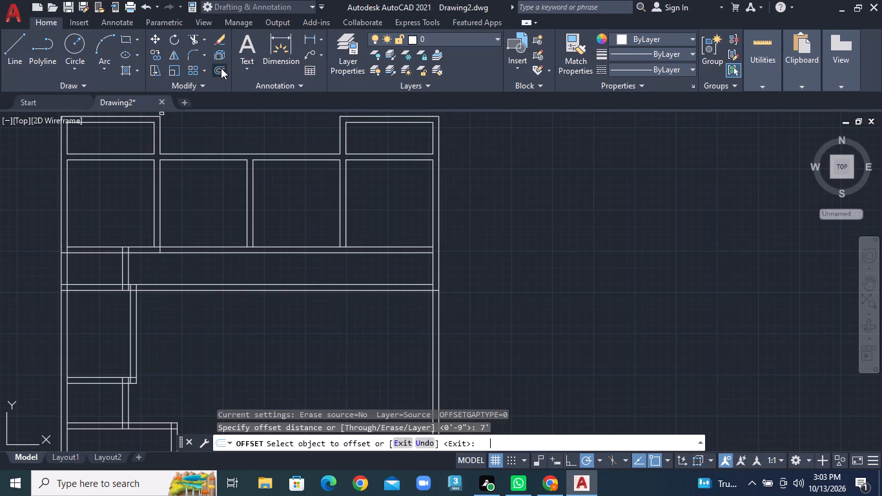
click(433, 274)
click(385, 269)
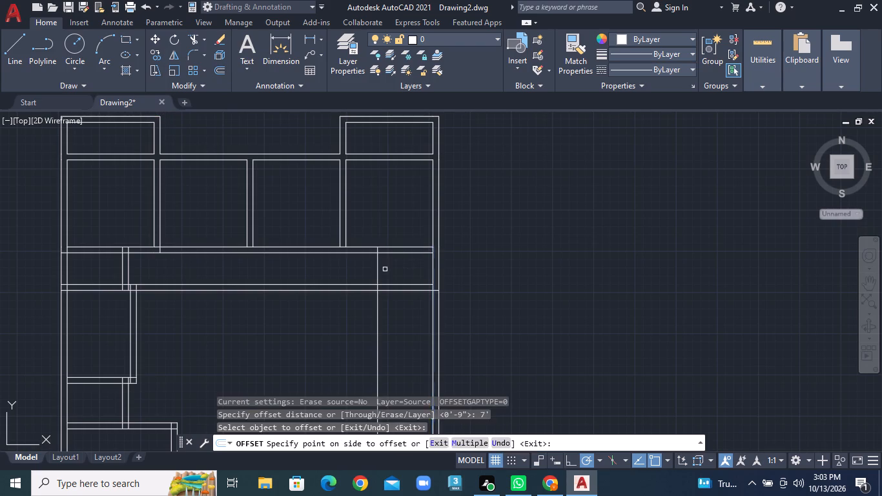
Offset the new vertical line 9" to the west to form a double-line wall.
click(218, 69)
text(9")
key(Return)
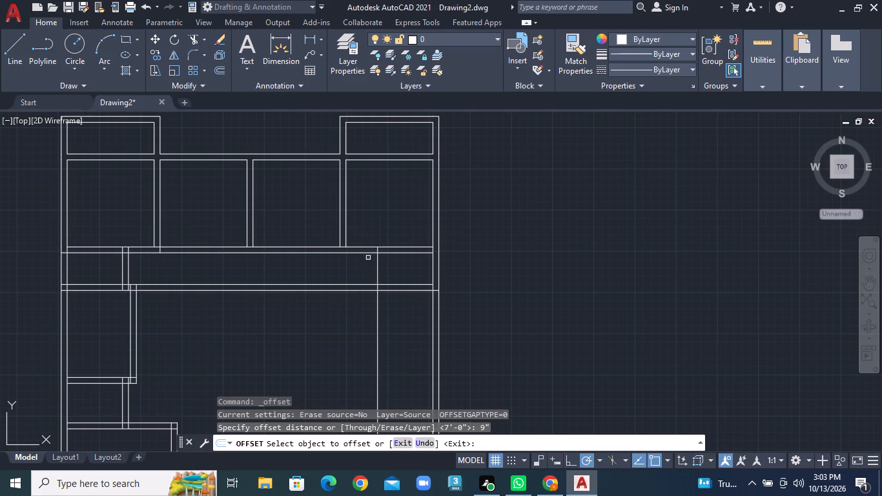
click(376, 271)
click(351, 271)
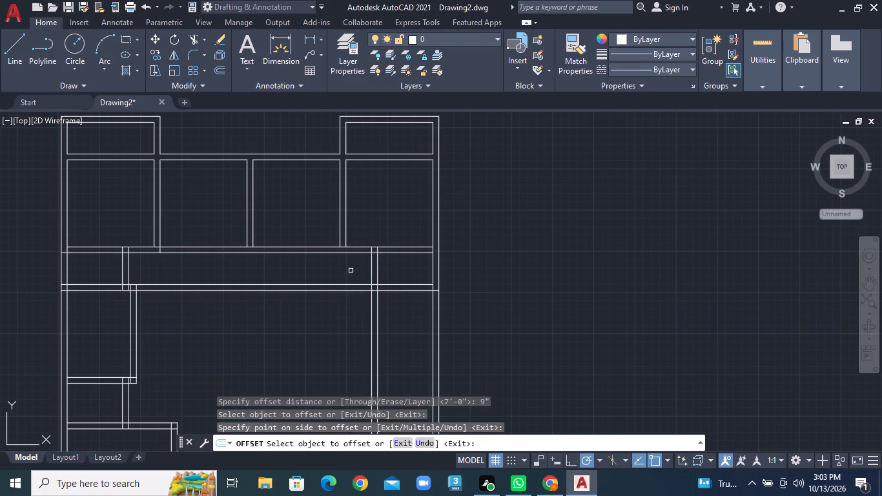
Trim both lines of the new vertical wall below the corridor's south wall.
scroll(356, 296, down, 1)
middle_drag(340, 316, 304, 214)
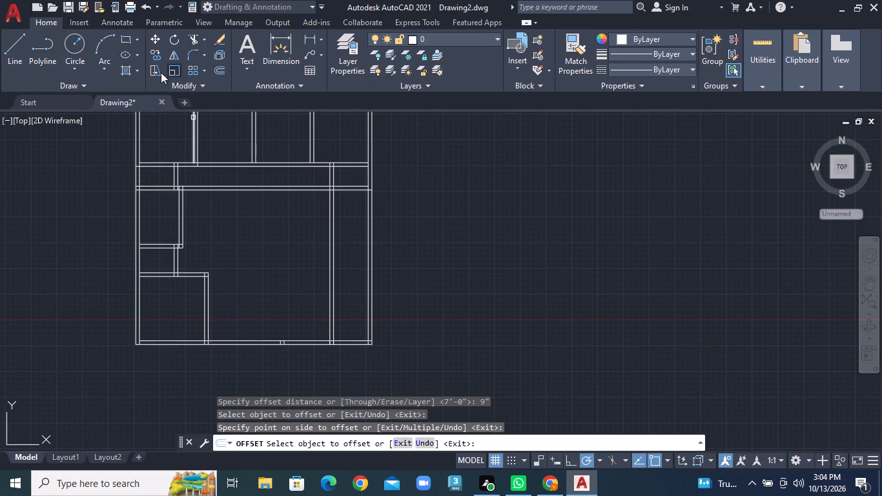
click(205, 39)
click(210, 59)
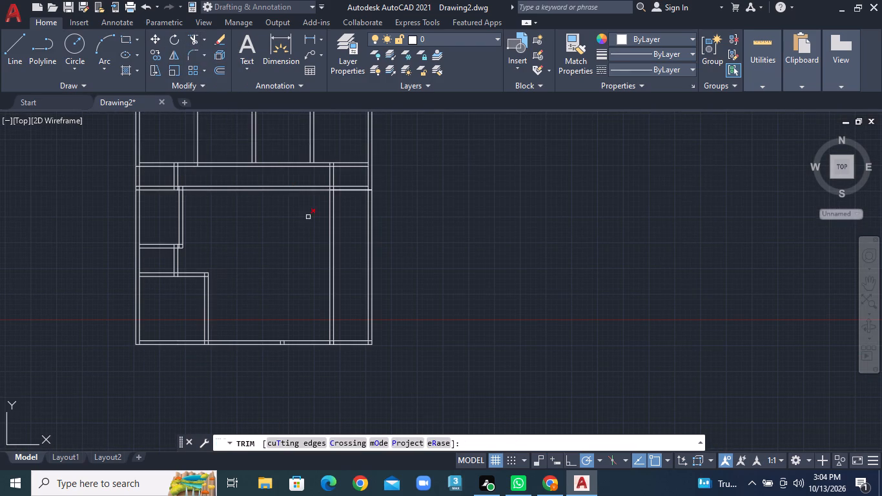
click(322, 235)
click(339, 232)
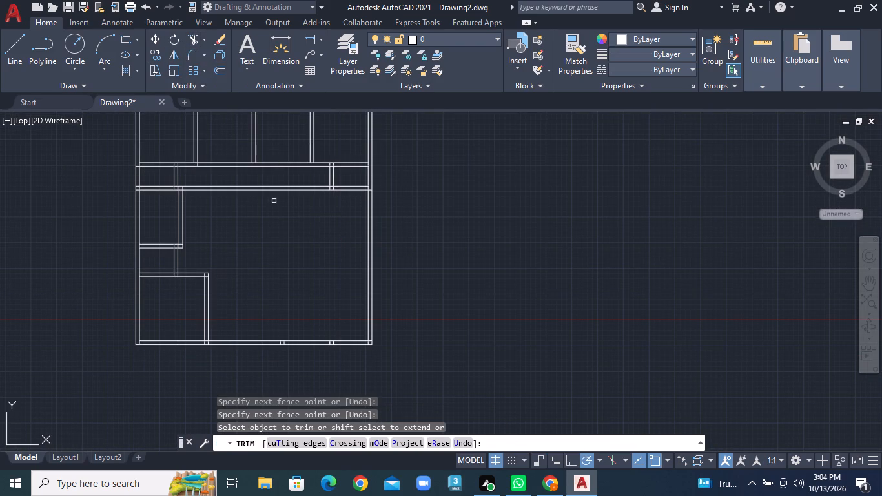
middle_drag(263, 216, 230, 265)
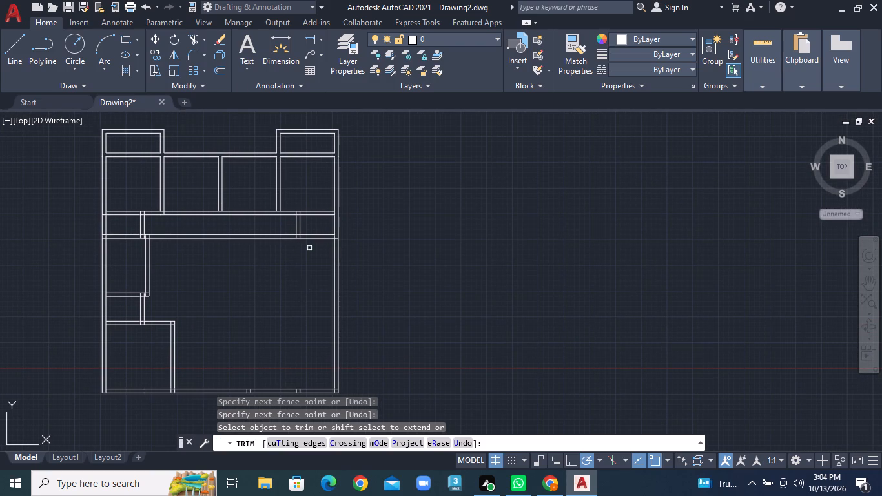
Offset the lower line of the corridor's south wall 11' to the south.
click(219, 72)
text(11')
key(Return)
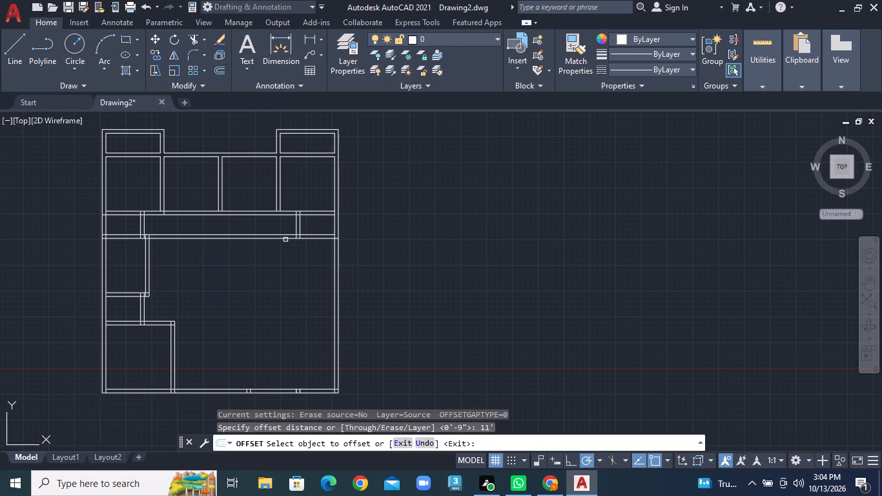
click(285, 238)
click(300, 302)
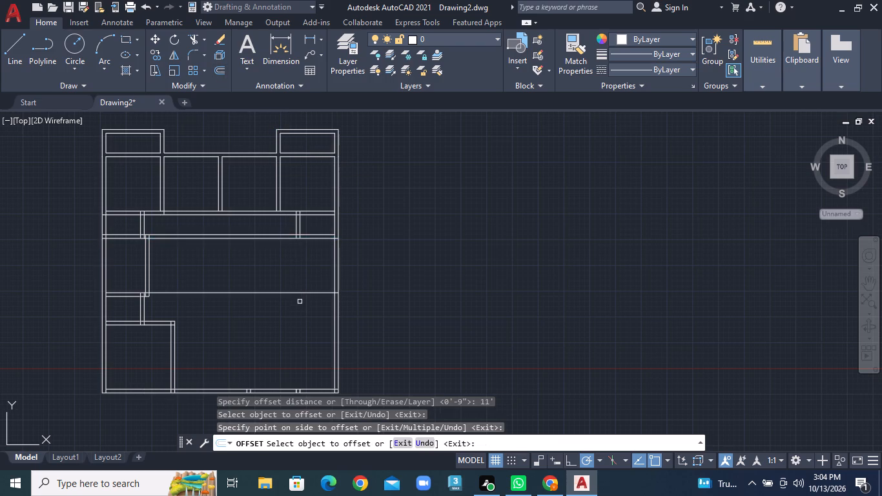
Offset the new horizontal line 9" to the south to form a double-line wall.
click(221, 70)
text(9")
key(Return)
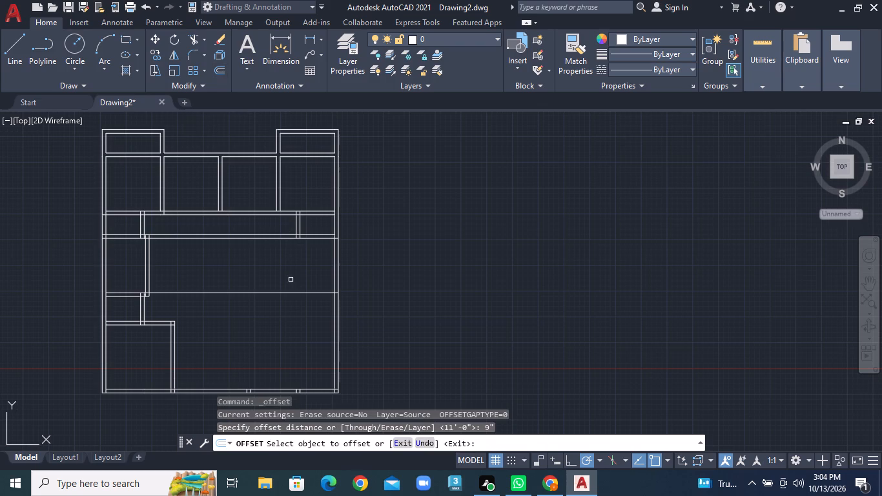
click(280, 293)
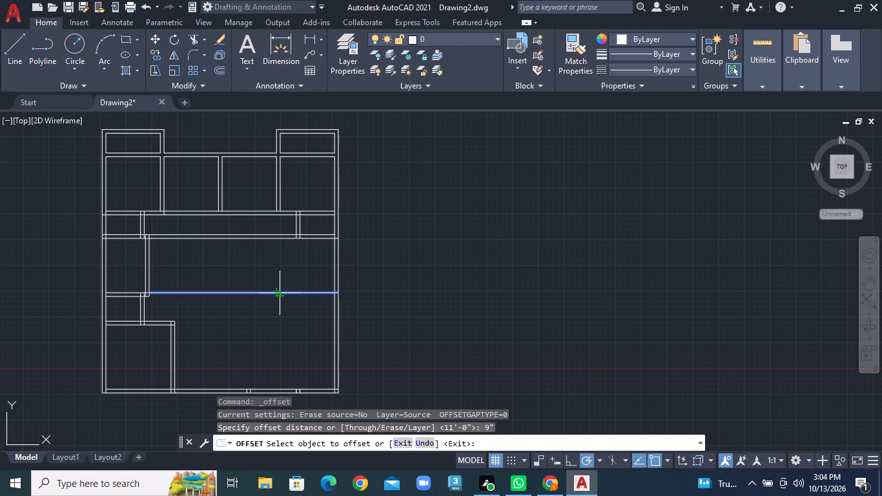
click(284, 327)
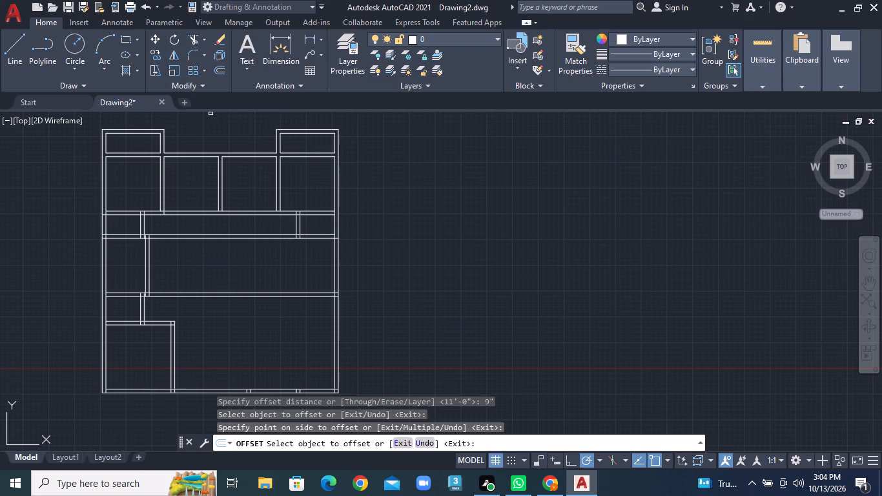
Offset the east wall's inner line 8' to the west.
click(223, 68)
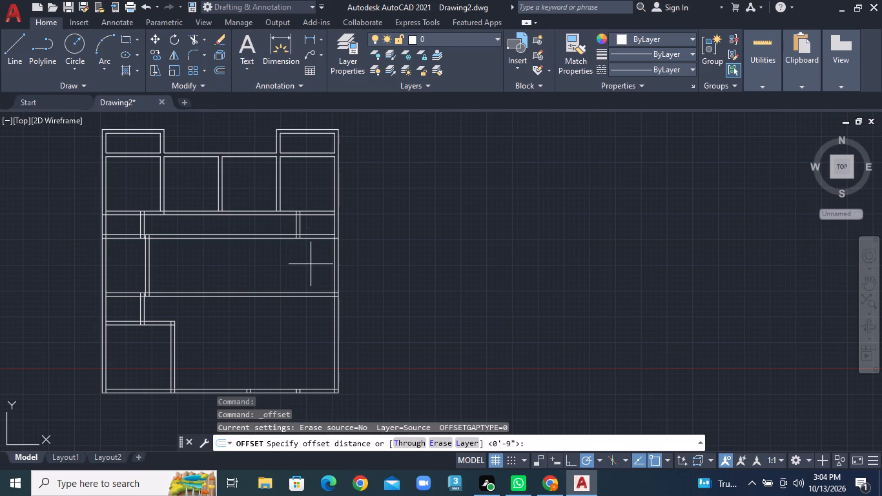
text(8')
key(Return)
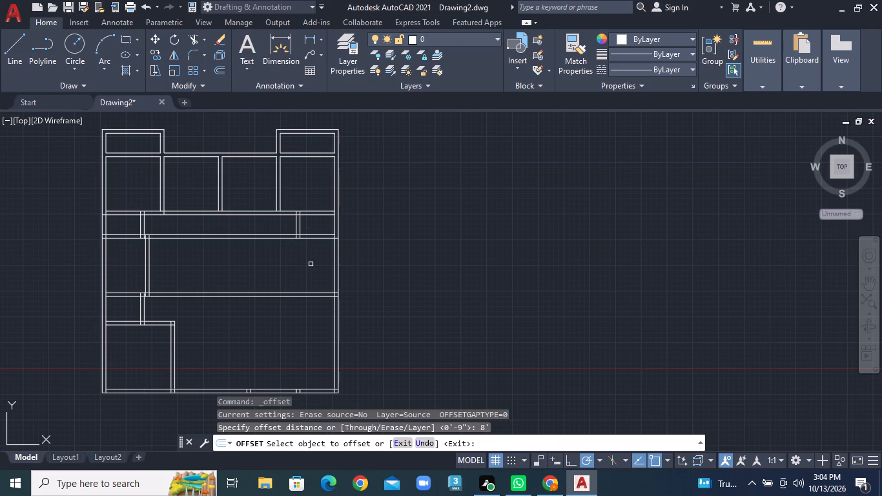
click(334, 258)
click(302, 258)
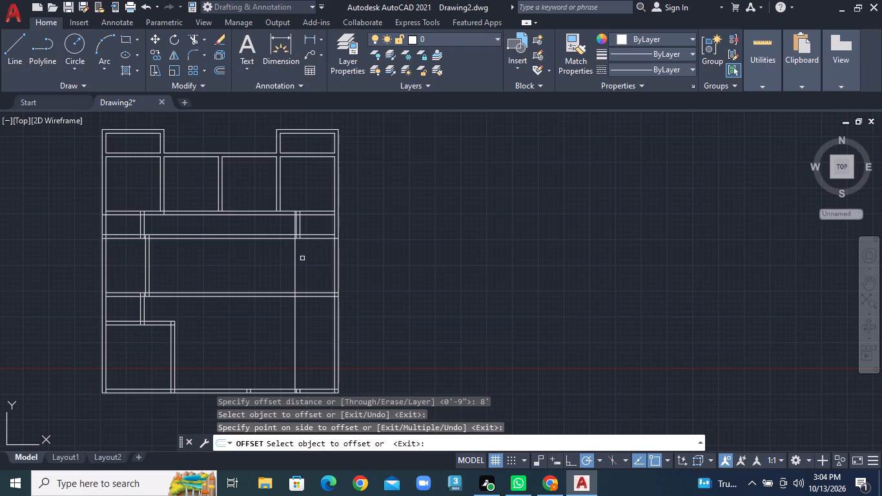
Offset the new vertical line 9" to the west to form a double-line wall.
click(220, 71)
scroll(276, 263, up, 1)
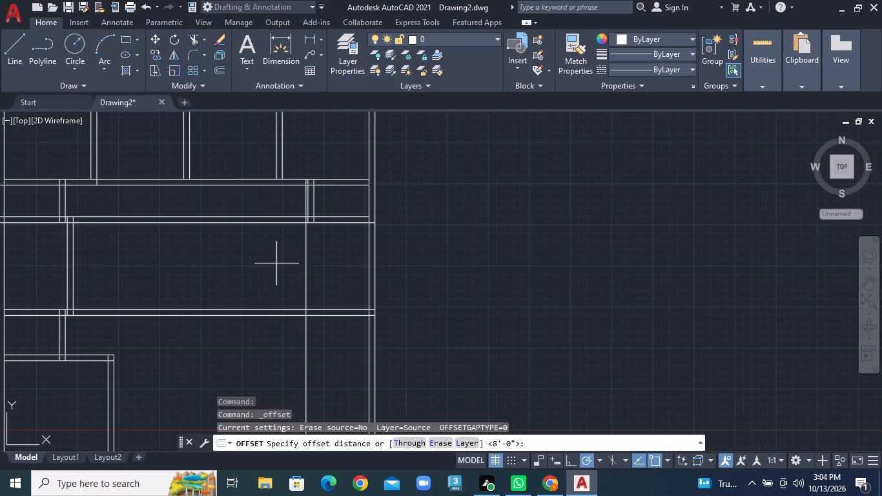
text(9")
key(Return)
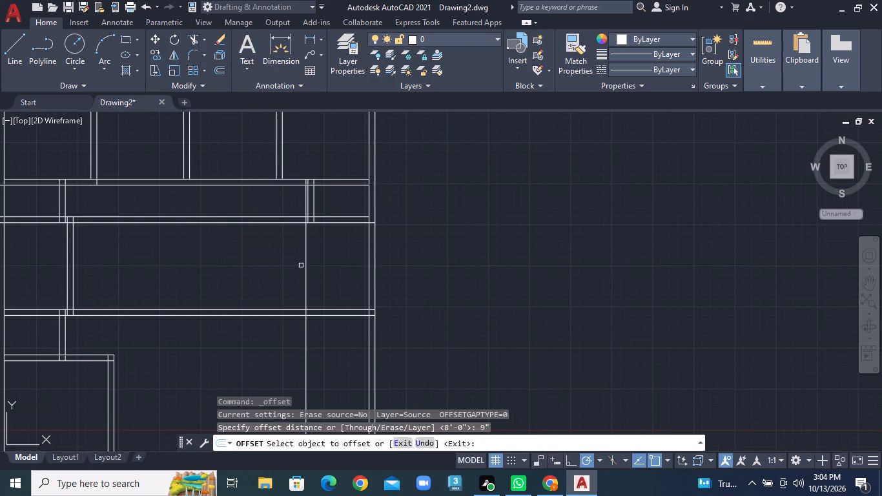
click(305, 268)
click(283, 267)
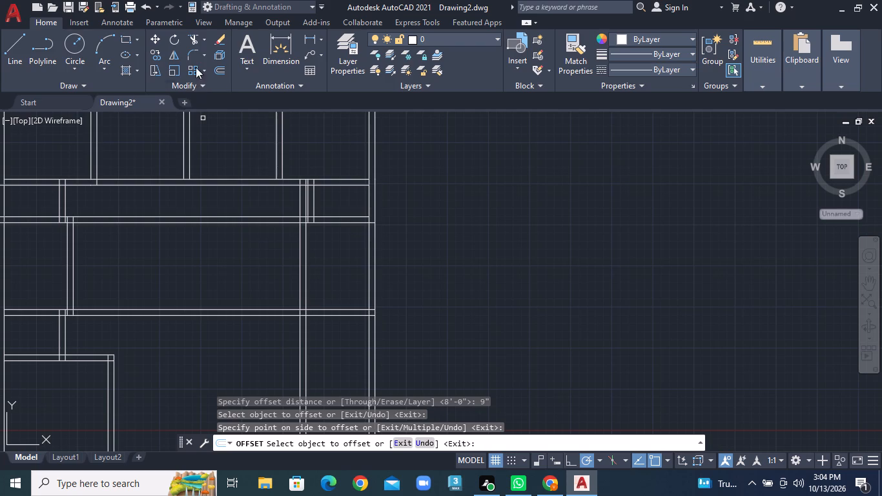
Trim both lines of the new vertical wall where they cross the corridor and its north wall.
click(203, 41)
click(212, 61)
scroll(267, 203, up, 2)
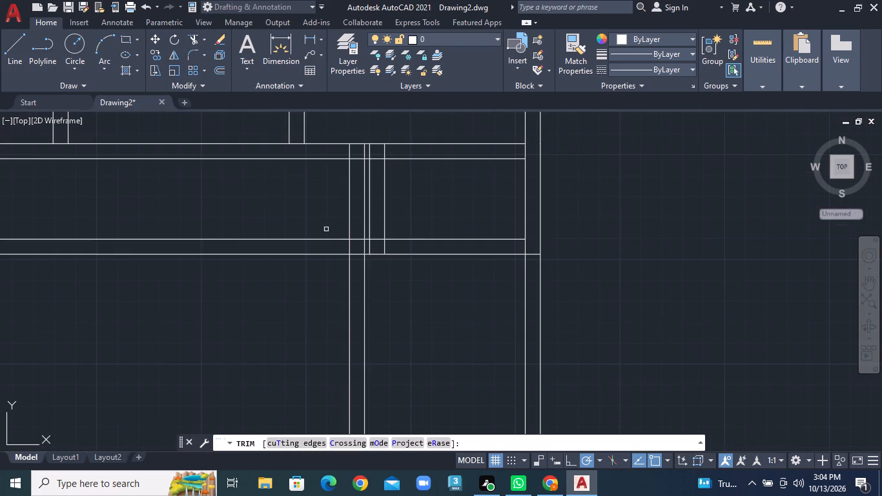
click(347, 213)
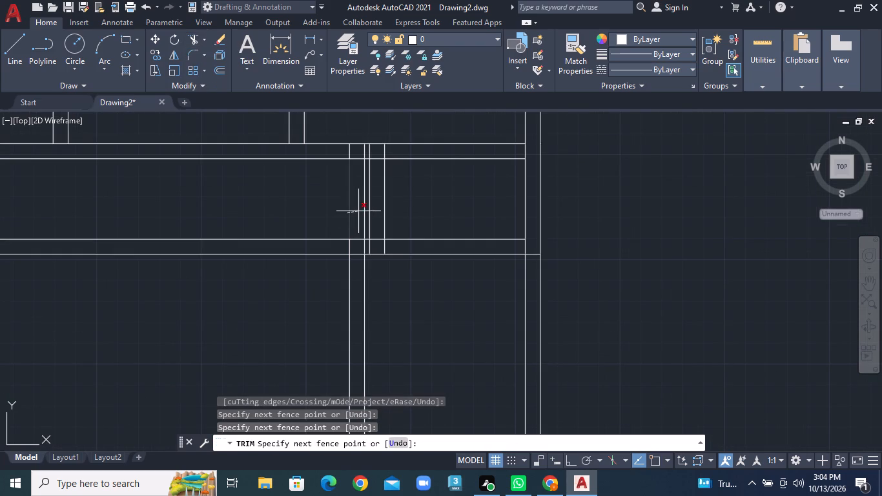
click(364, 209)
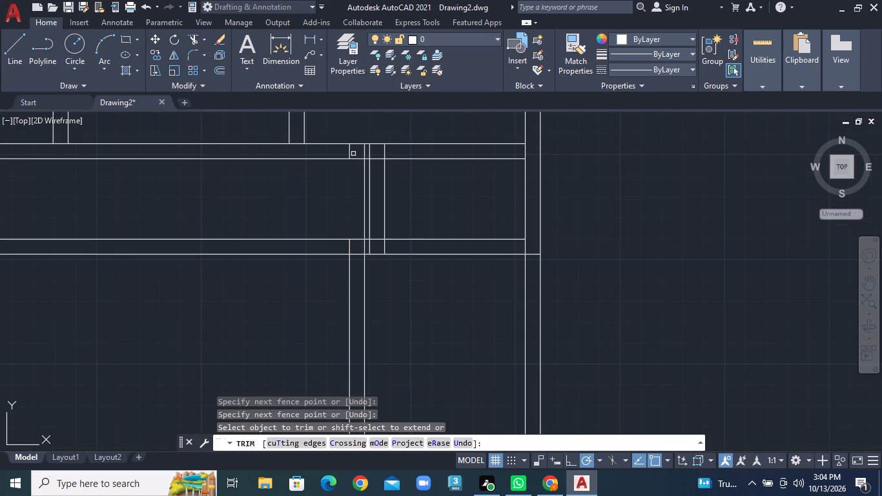
click(351, 151)
click(363, 152)
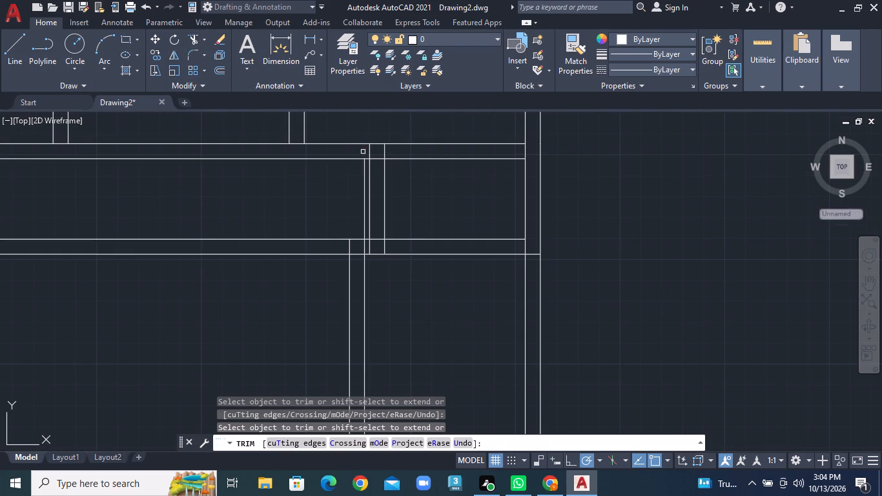
click(364, 169)
scroll(351, 292, down, 2)
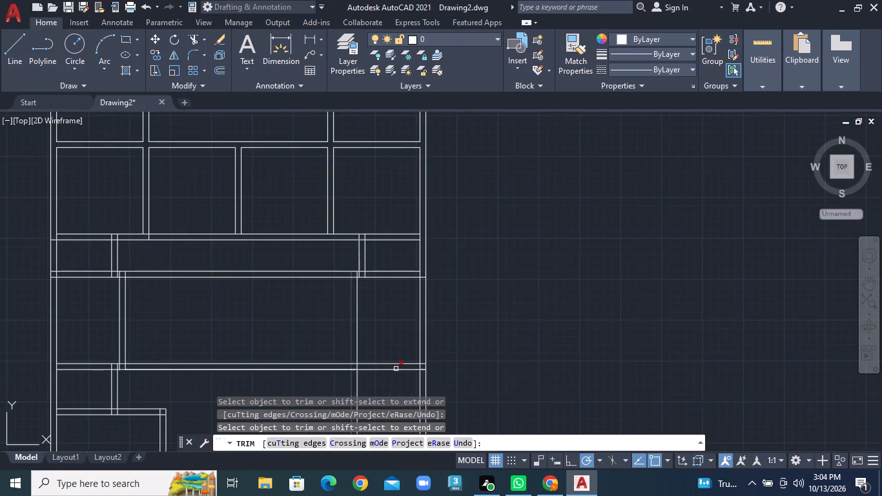
Trim both lines of the new vertical wall below the new horizontal wall south of the corridor.
middle_drag(396, 369, 381, 239)
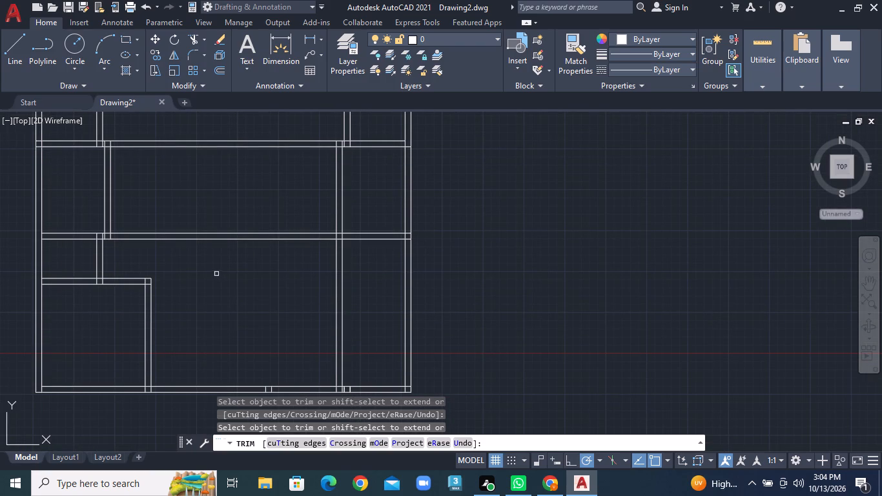
scroll(187, 270, down, 1)
click(265, 282)
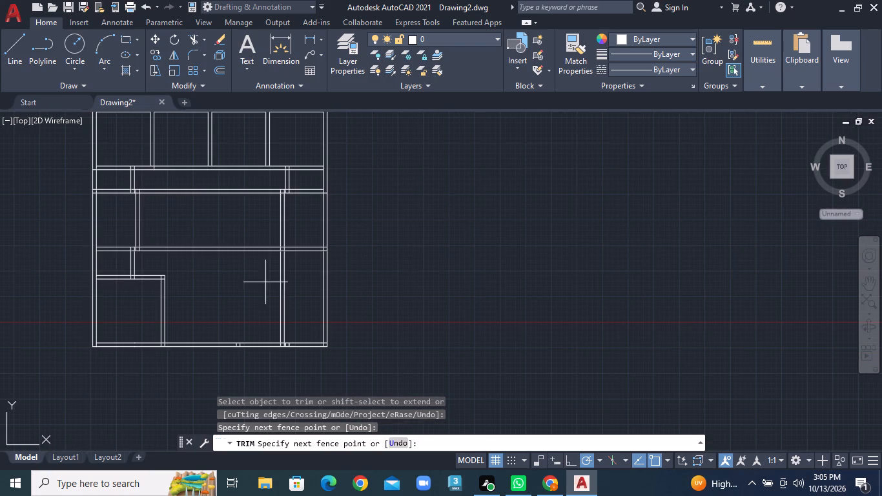
click(320, 274)
middle_click(273, 265)
middle_click(271, 302)
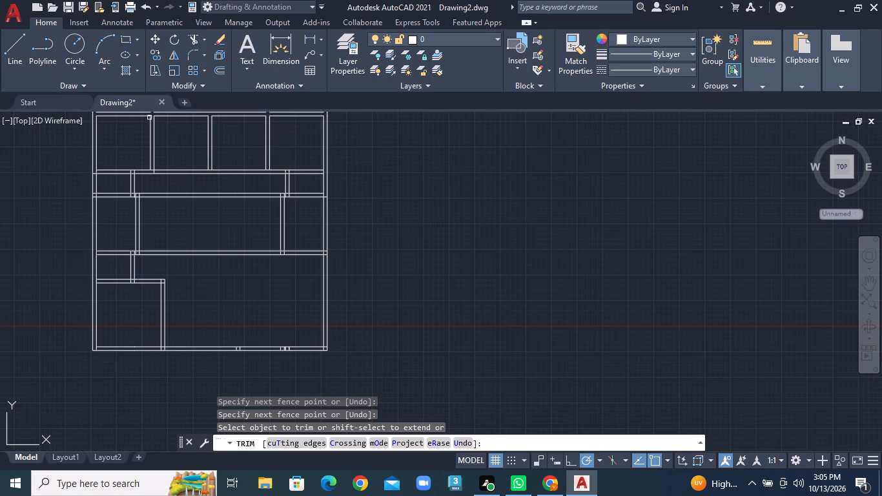
Offset the lower line of the new horizontal wall 4' to the south.
click(220, 71)
scroll(287, 282, up, 1)
middle_drag(288, 282, 276, 253)
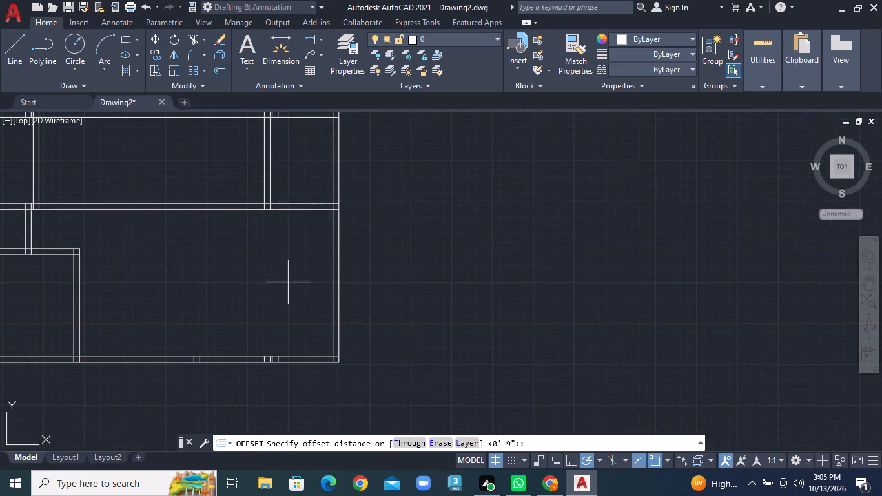
click(219, 70)
text(4')
key(Return)
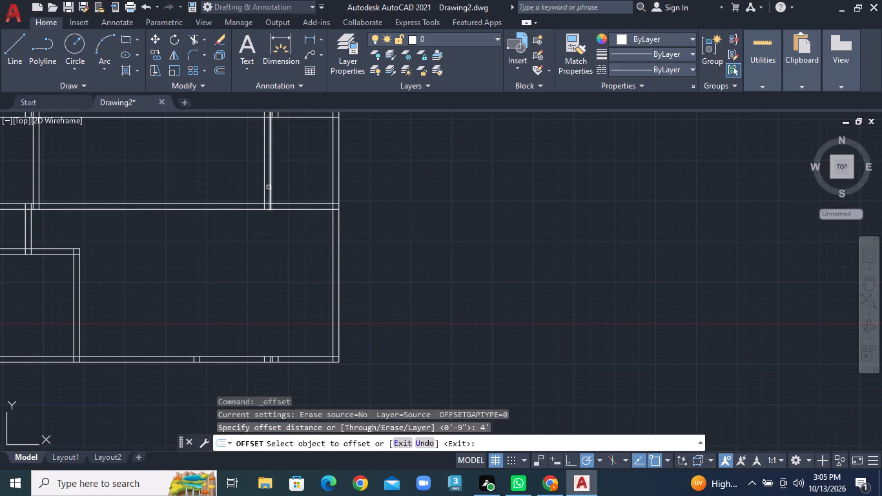
click(294, 208)
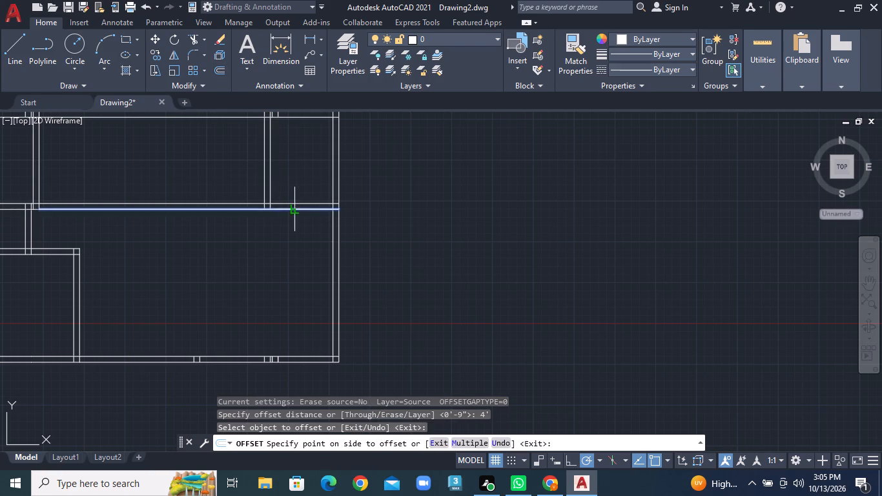
click(294, 241)
Offset the new horizontal line 9" to the south to form a second double-line wall.
click(221, 68)
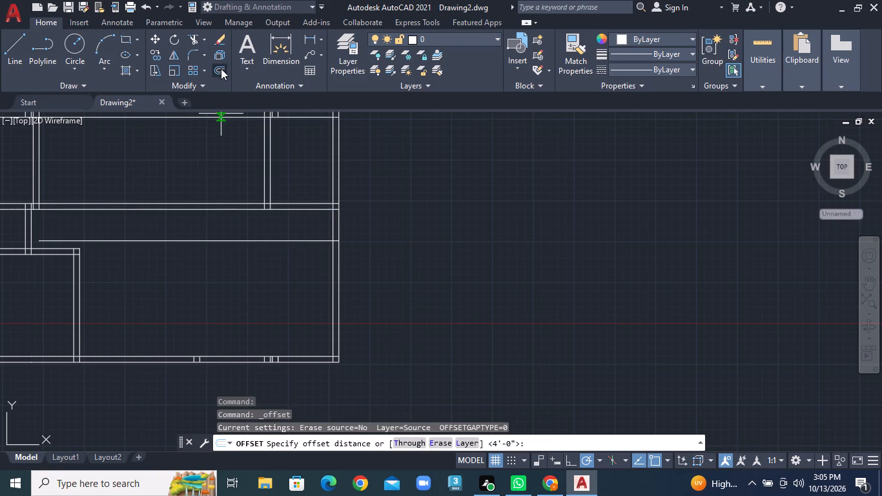
text(9")
key(Return)
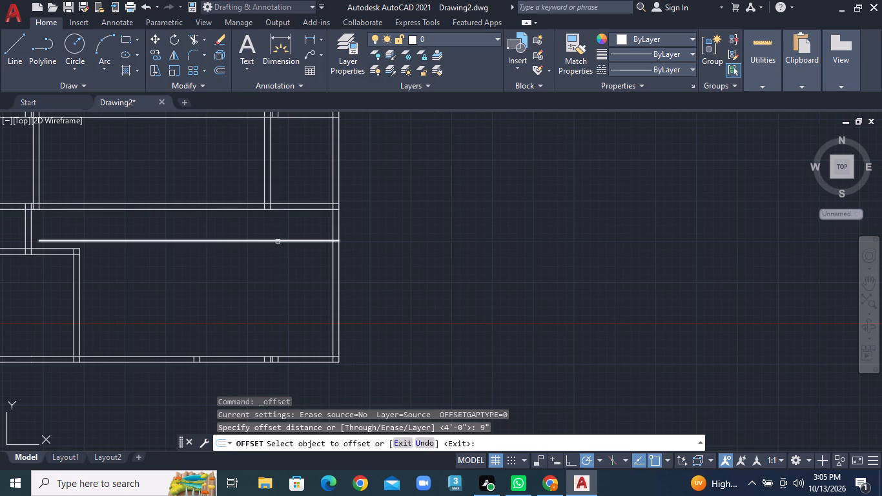
click(278, 242)
click(276, 273)
Draw a line from the lower end of the east corridor partition's east line straight south to the lowest new wall's upper line.
click(221, 73)
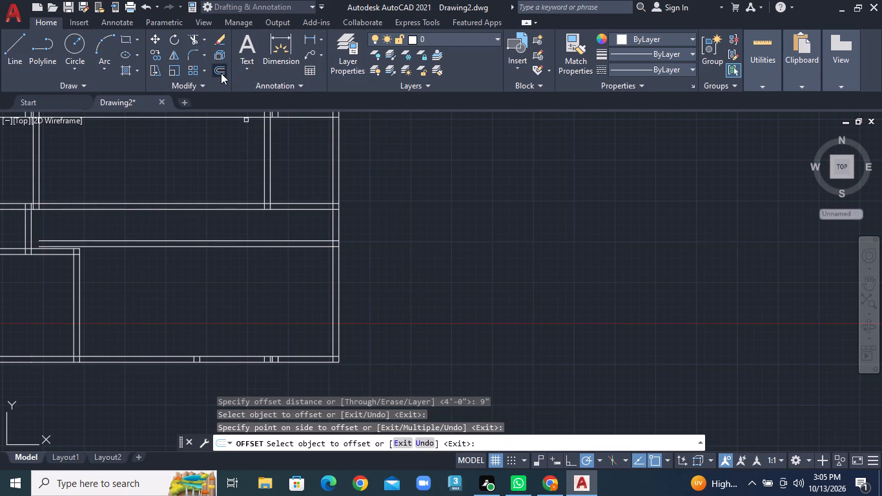
middle_drag(230, 158, 223, 231)
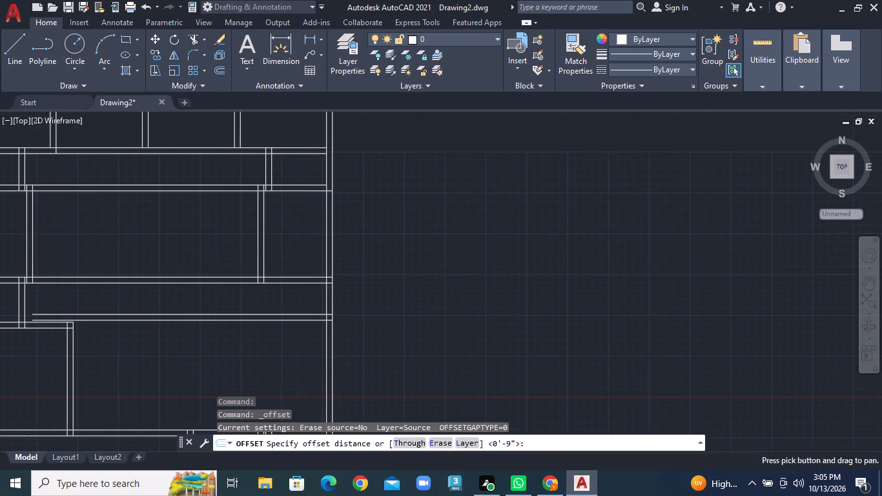
click(14, 53)
click(272, 194)
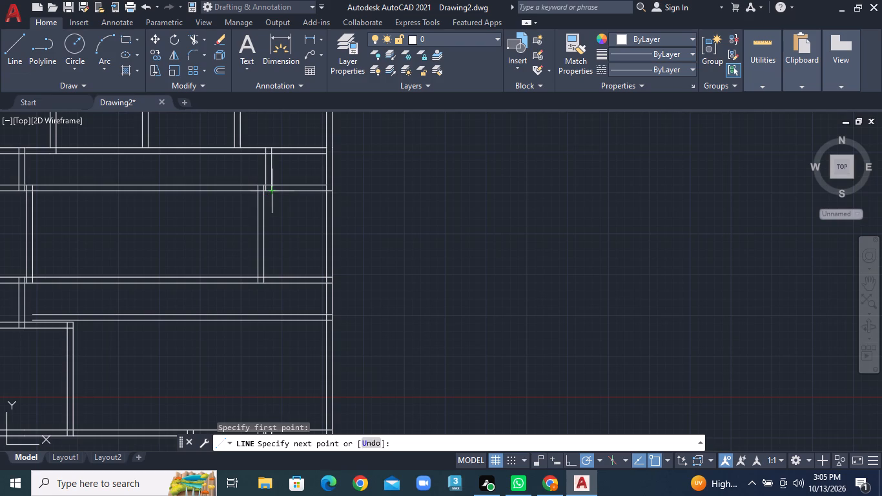
click(272, 312)
right_click(272, 312)
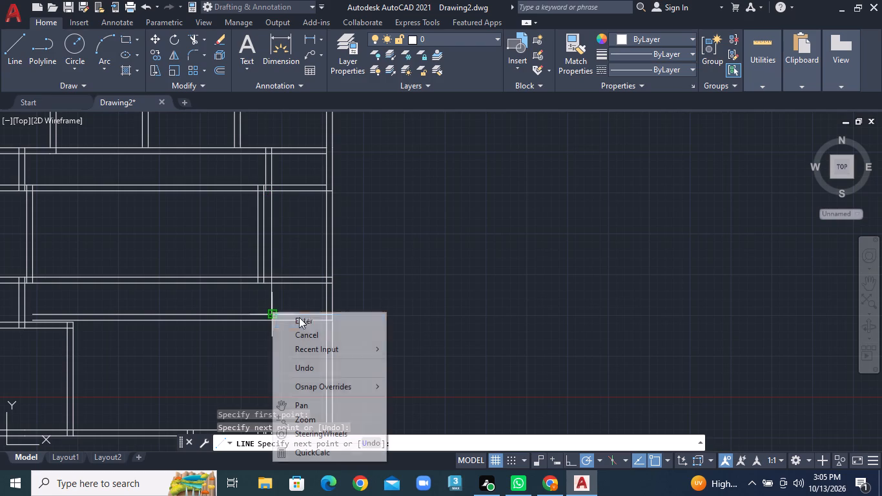
click(314, 319)
Draw a line from the lower end of the east corridor partition's west line straight south to the lowest new wall's upper line.
click(14, 59)
scroll(376, 297, up, 2)
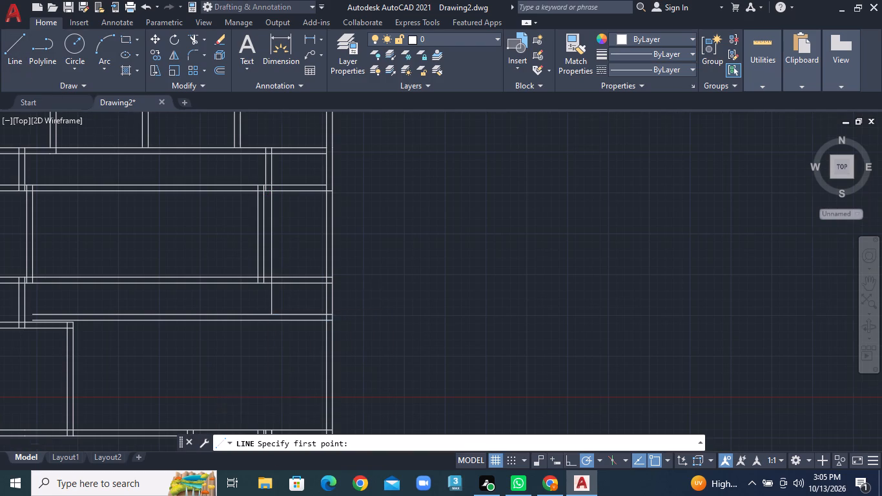
middle_drag(287, 263, 507, 251)
scroll(447, 289, down, 1)
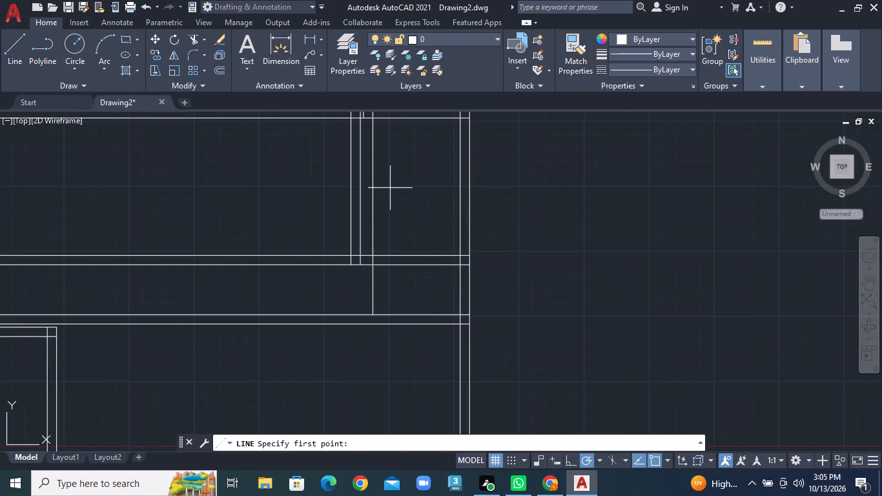
scroll(390, 188, up, 1)
middle_drag(390, 188, 423, 256)
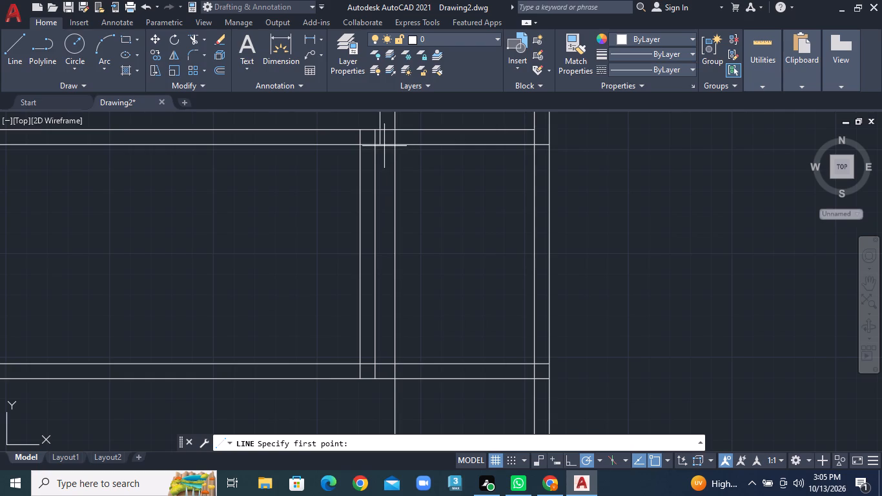
click(383, 146)
scroll(384, 316, down, 1)
middle_drag(387, 346, 378, 203)
middle_click(378, 203)
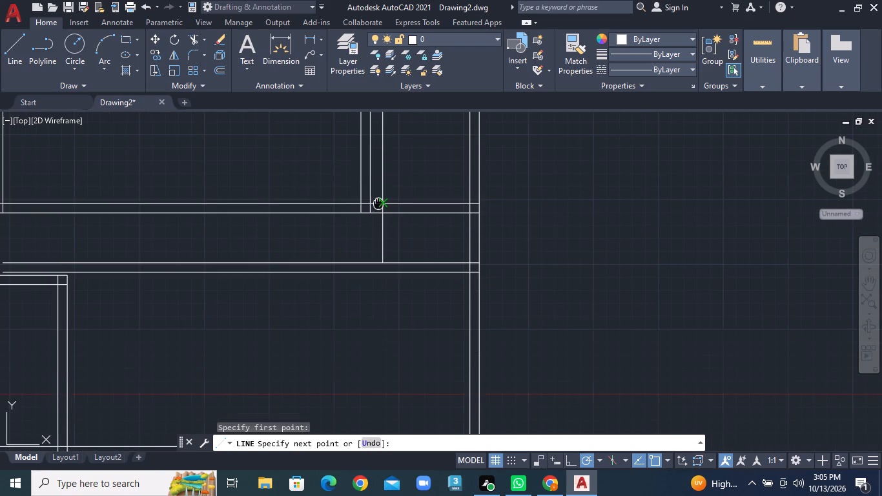
click(368, 260)
right_click(368, 260)
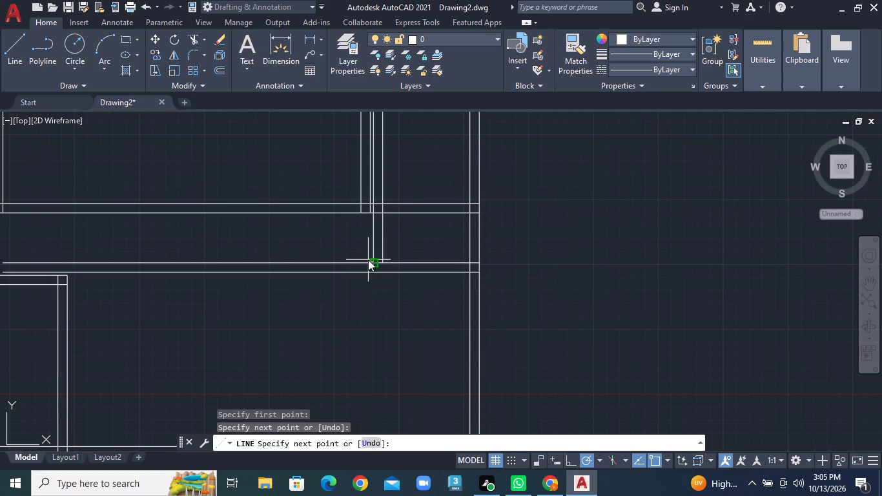
click(393, 269)
scroll(376, 251, down, 1)
middle_drag(334, 231, 271, 280)
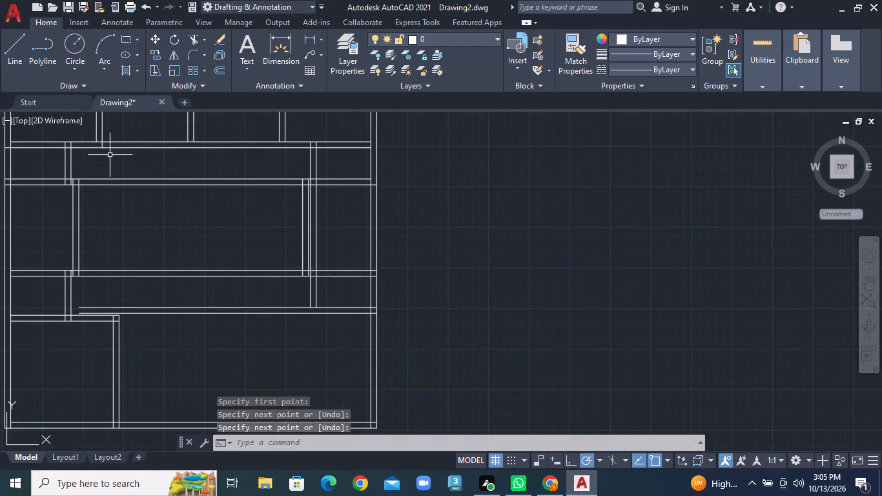
Trim away the newly extended partition's east line where it runs between the horizontal walls beside the large central room.
click(203, 38)
click(212, 52)
scroll(323, 234, up, 1)
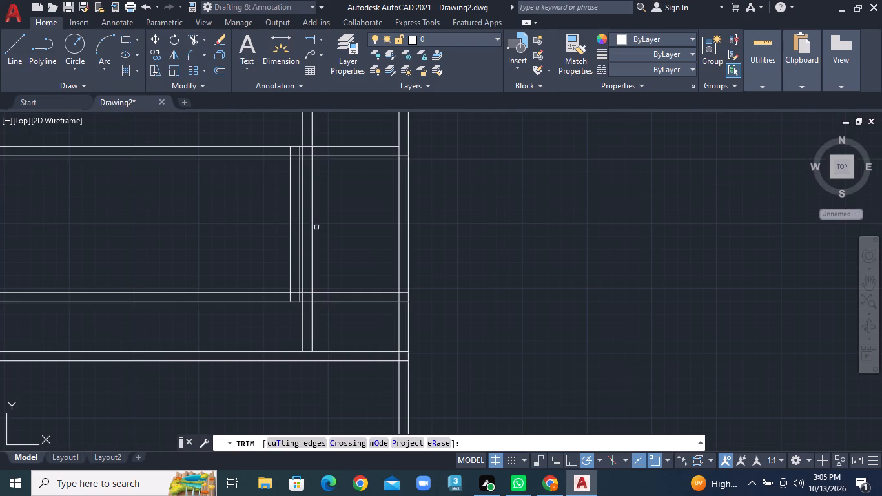
click(313, 218)
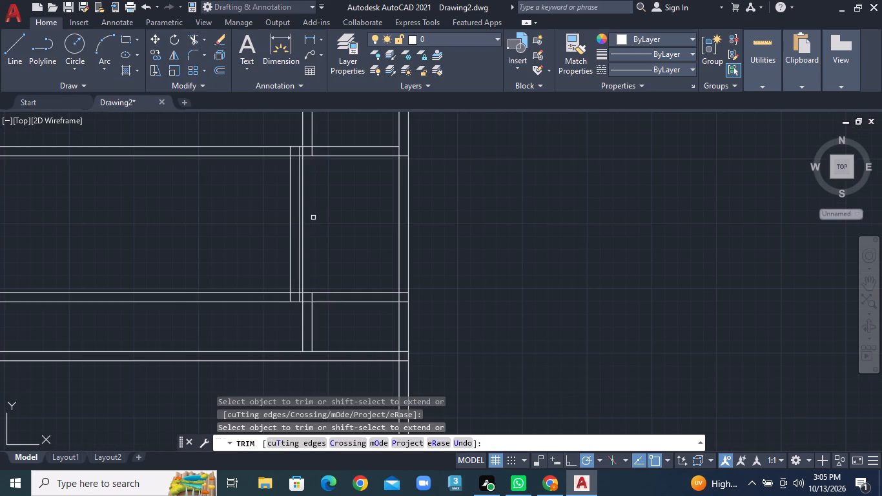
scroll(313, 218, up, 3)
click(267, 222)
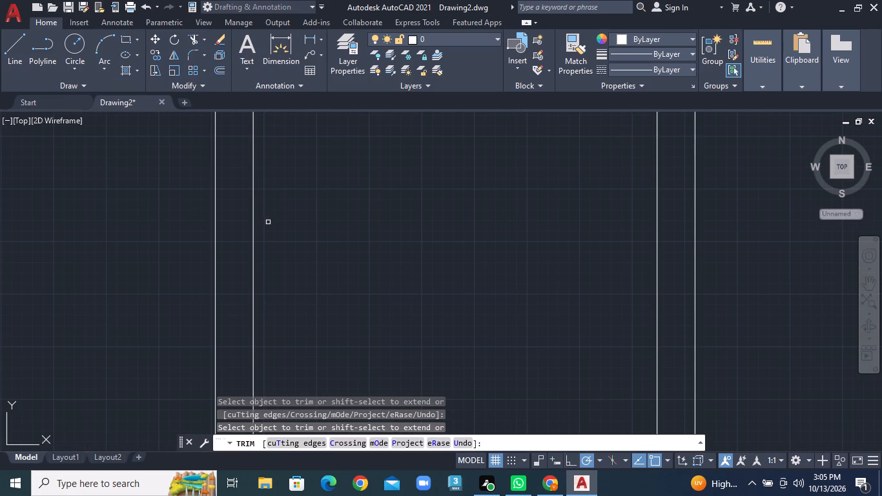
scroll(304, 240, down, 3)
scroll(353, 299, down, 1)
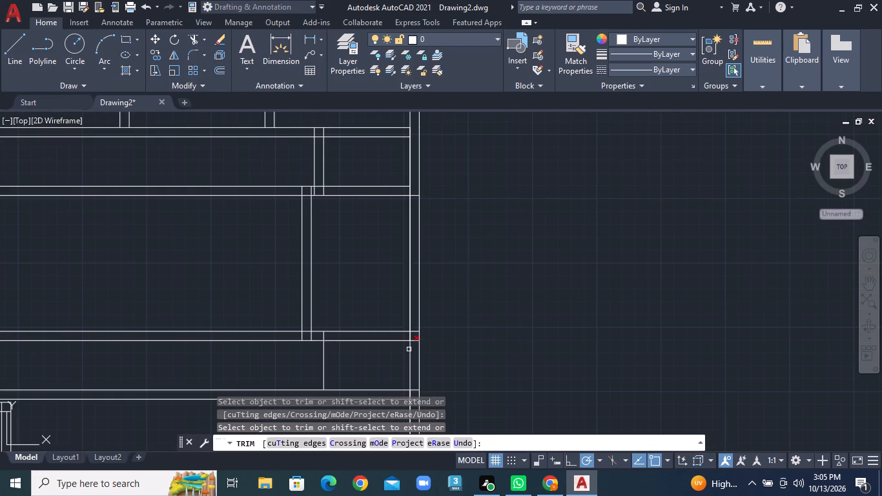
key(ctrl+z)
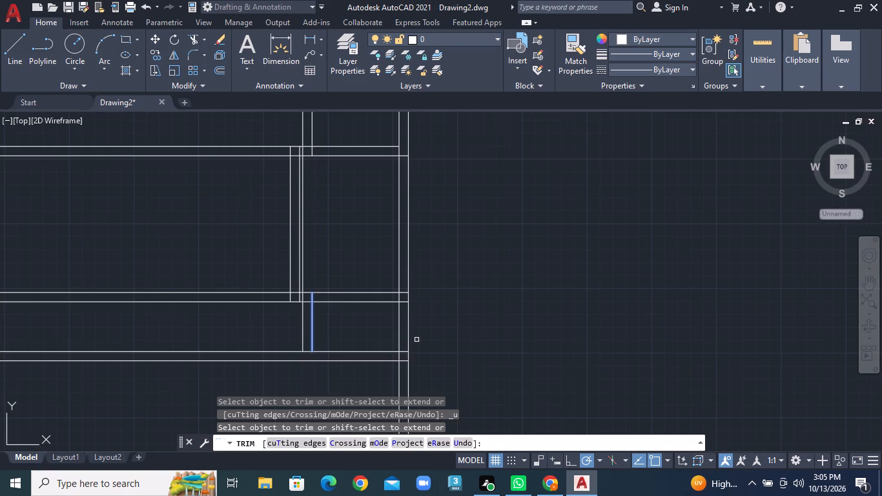
Trim away the extended partition's west line between the horizontal walls bounding the central room, keeping its short segment in the lower passage.
click(302, 279)
Start an Offset with a distance of 13'.
scroll(358, 297, down, 1)
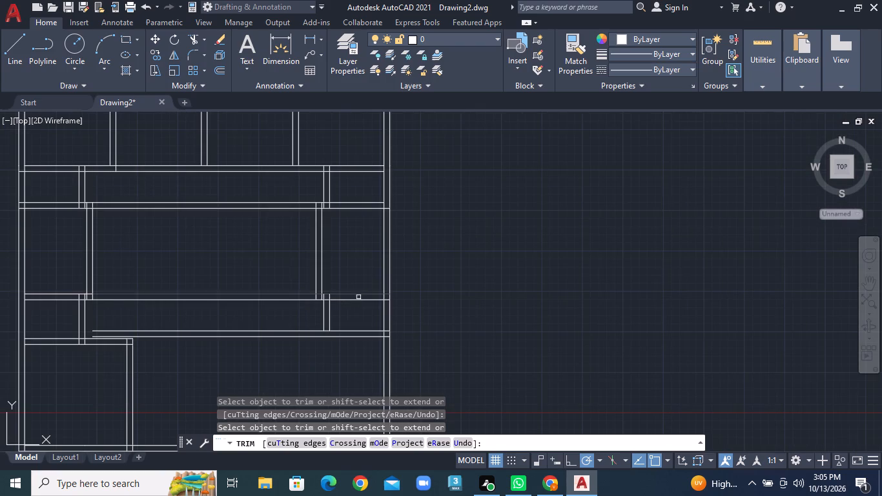
middle_drag(475, 332, 442, 259)
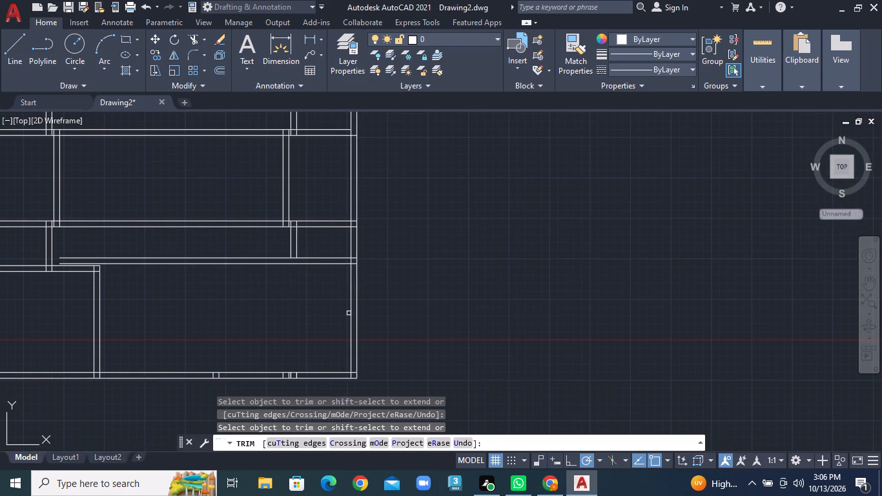
click(216, 70)
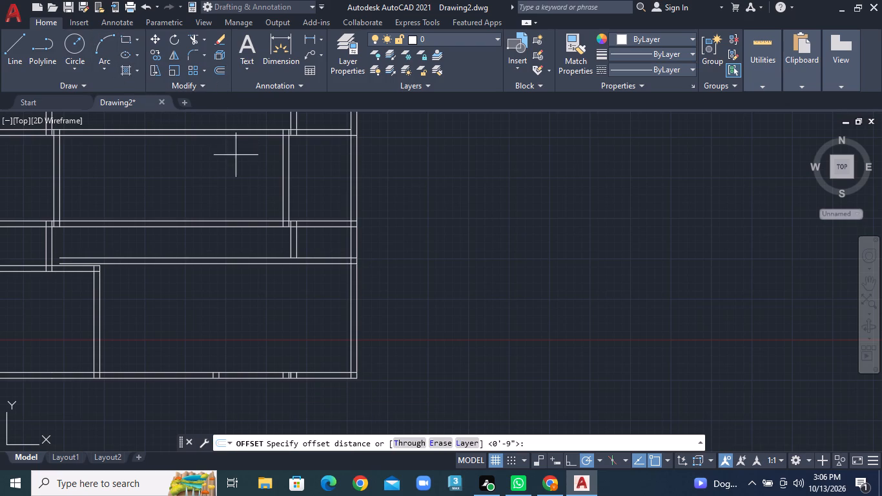
scroll(258, 263, down, 1)
middle_drag(259, 270, 306, 260)
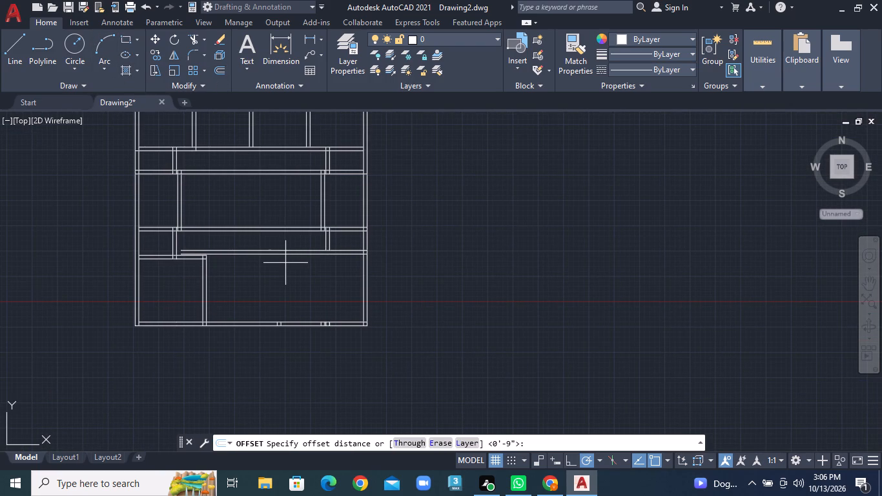
text(13')
key(Return)
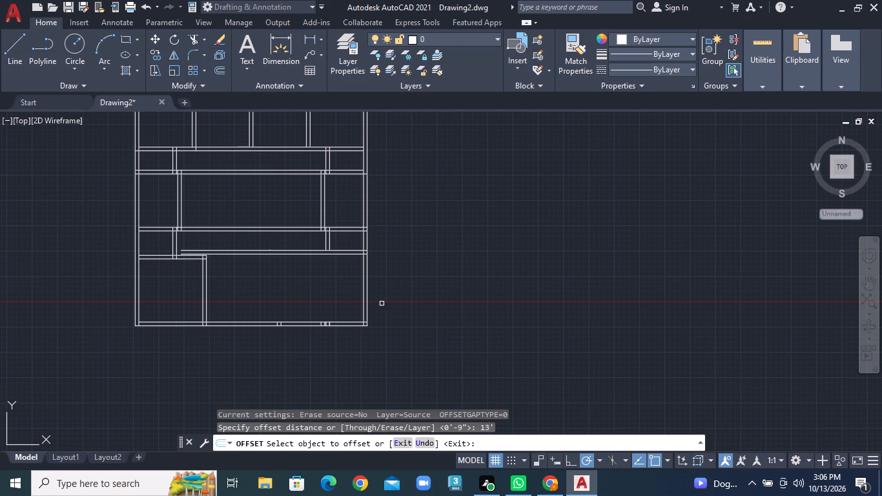
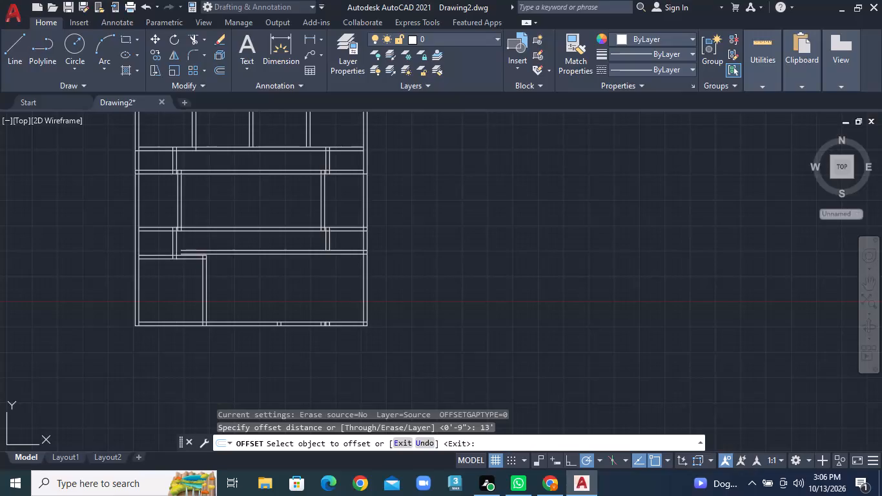
Place the 13' offset of the east wall's inner line on its west side, inside the building.
click(307, 297)
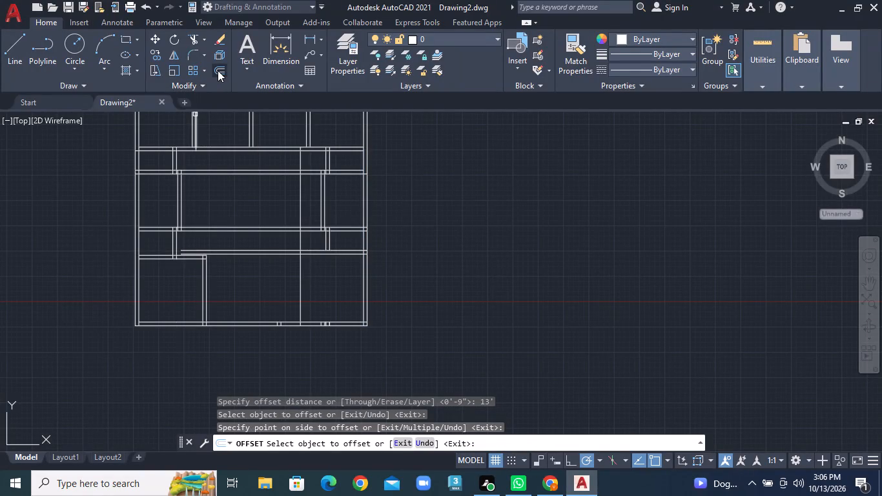
Offset the new vertical line 9" to the west to form a double-line partition wall.
click(218, 70)
text(9")
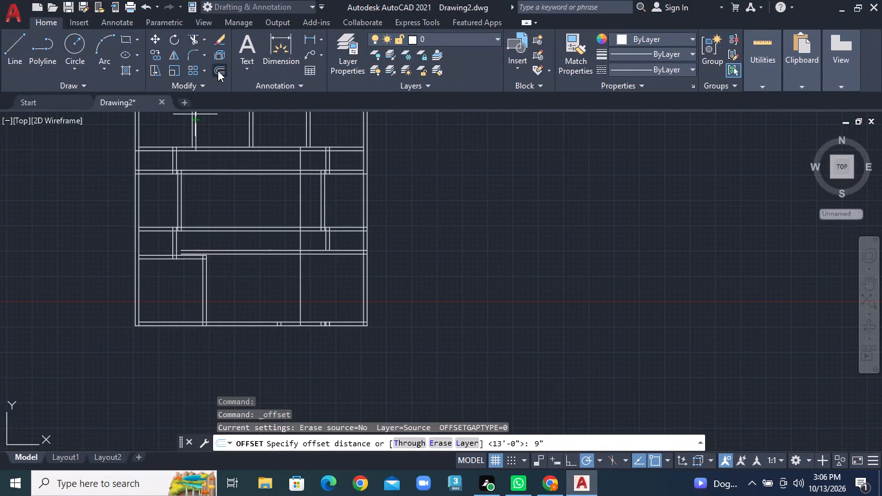
key(Return)
click(300, 276)
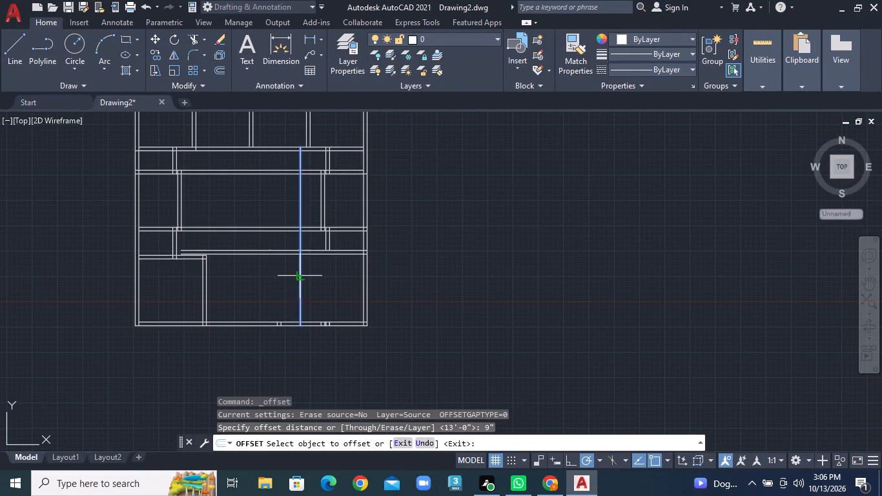
click(273, 276)
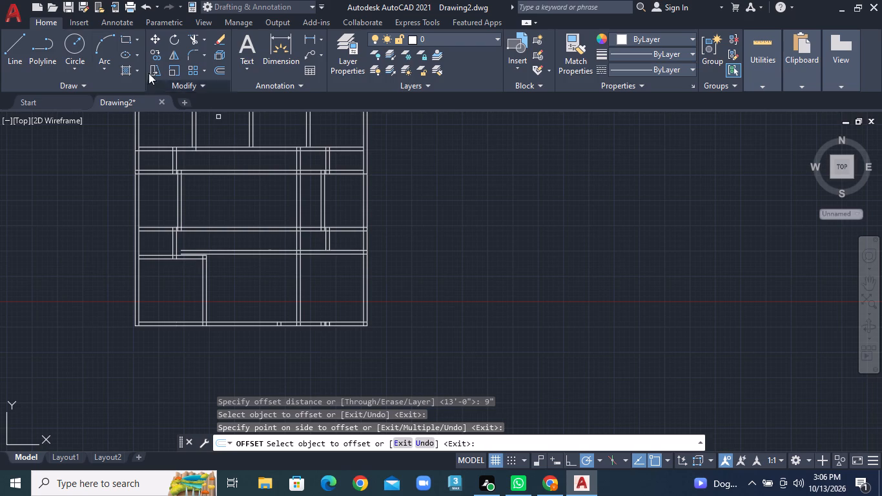
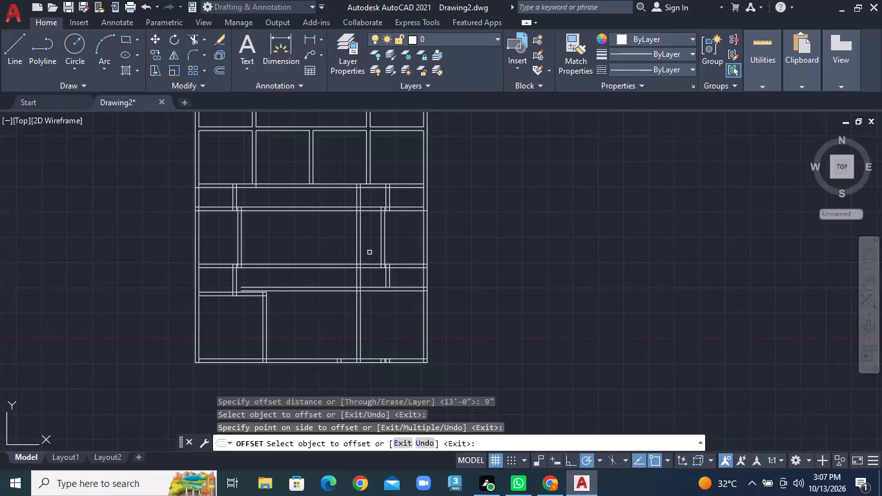
Trim the new double-line partition out of the central area and the strips north and south of it, keeping it only beside the southeast room.
click(349, 248)
click(372, 238)
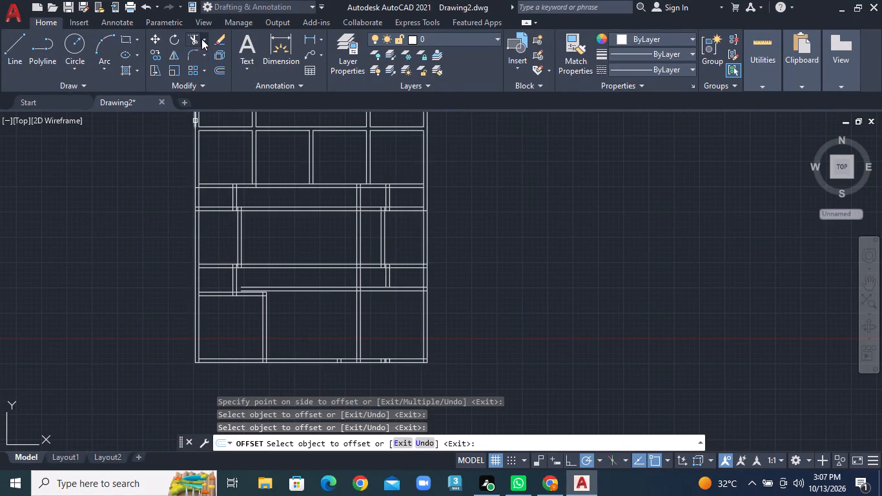
click(201, 38)
click(209, 65)
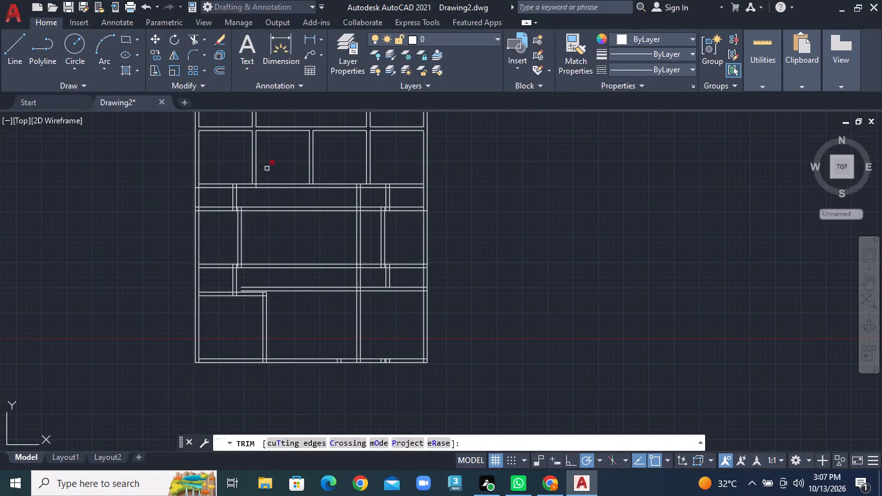
click(363, 233)
click(350, 233)
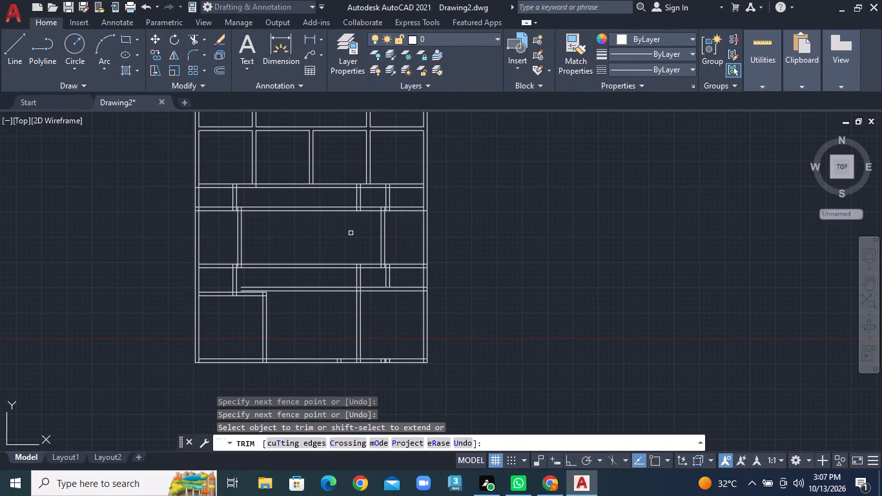
scroll(354, 302, up, 2)
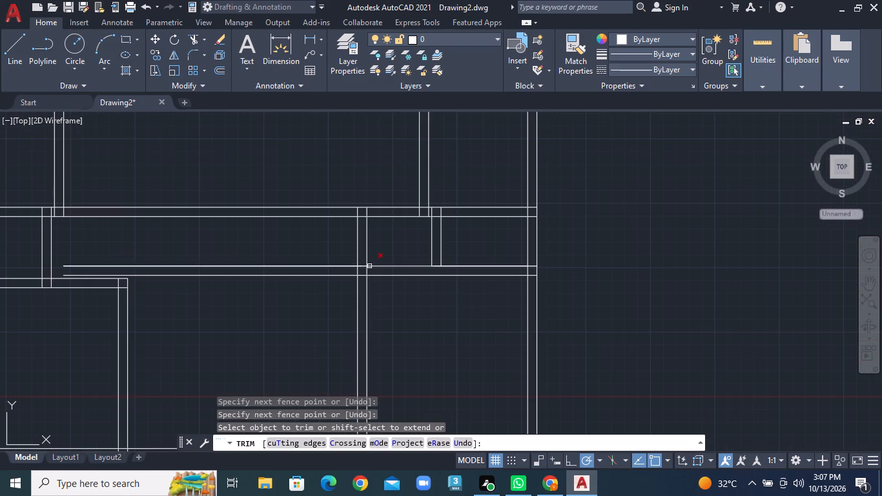
click(382, 251)
double_click(314, 251)
scroll(298, 222, down, 1)
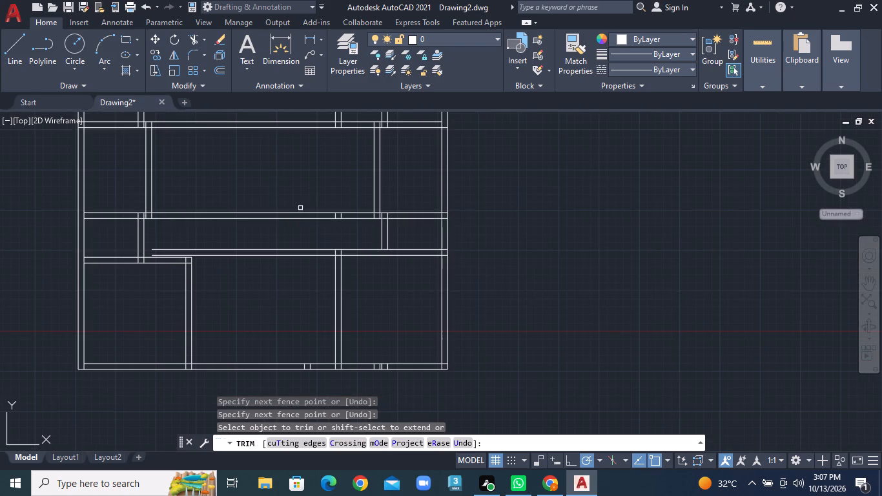
middle_drag(300, 208, 311, 298)
click(365, 195)
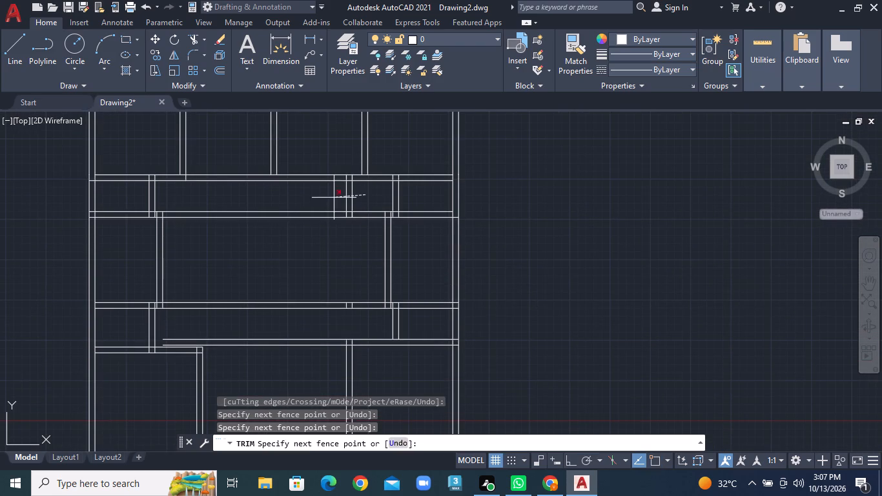
click(334, 198)
Trim both horizontal double-line walls across the central space between the west and east side rooms.
click(312, 203)
click(313, 321)
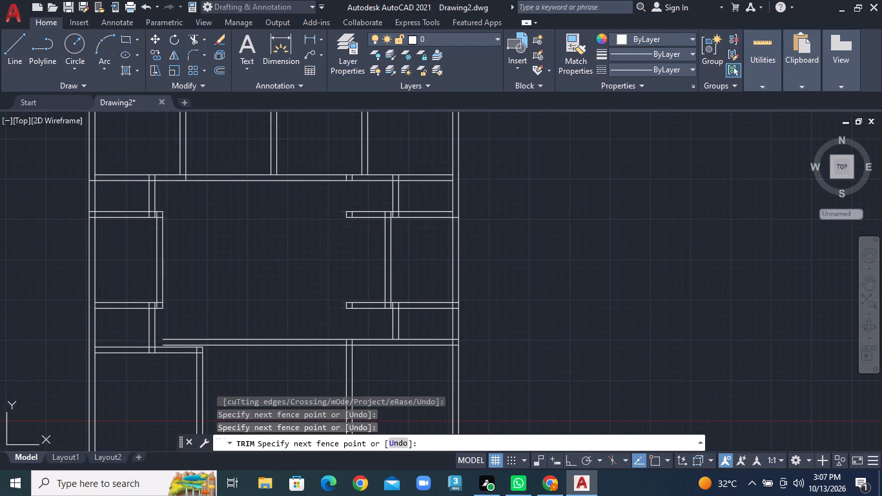
click(358, 204)
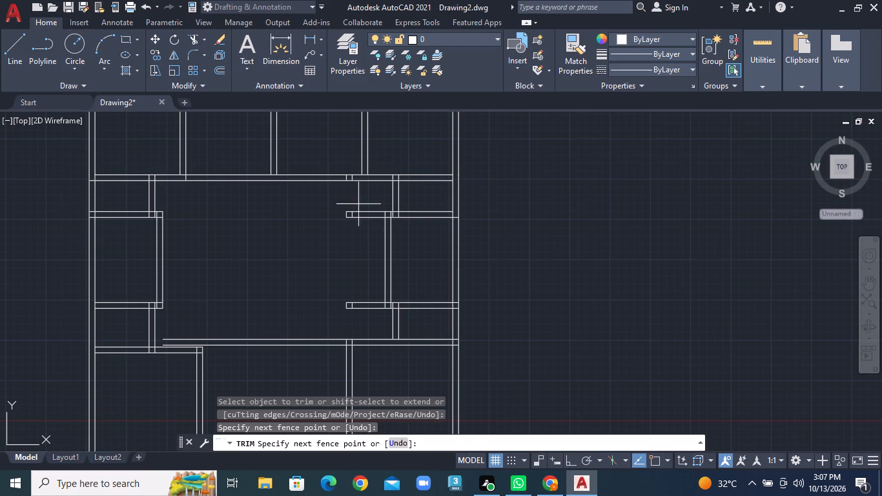
click(364, 324)
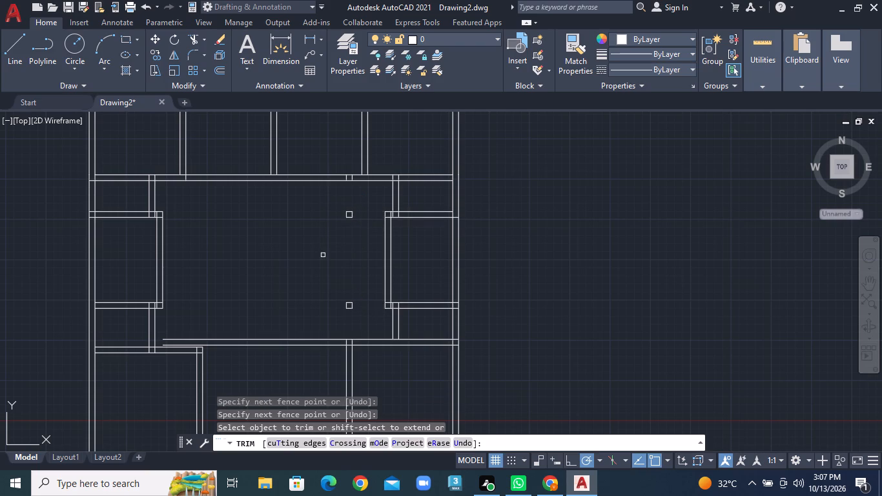
Trim away the small leftover wall squares where the partition crossed the two horizontal walls in the central space.
click(345, 215)
click(349, 214)
click(349, 214)
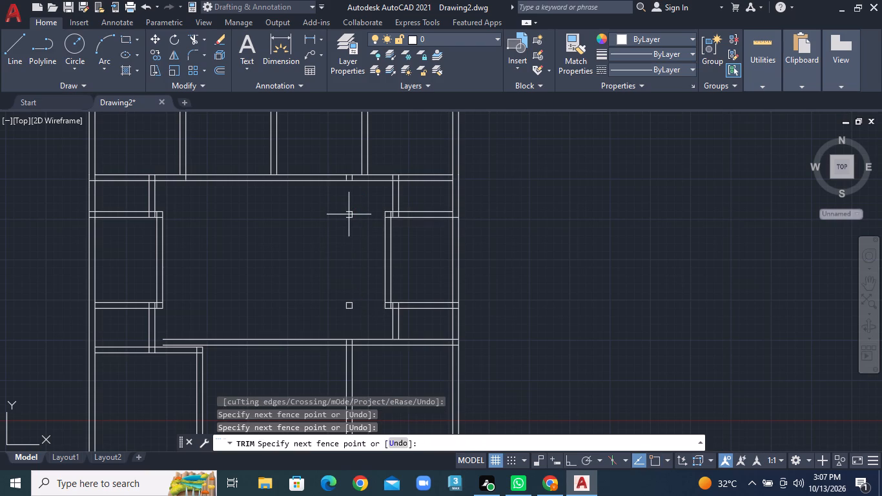
click(349, 213)
click(349, 211)
click(351, 214)
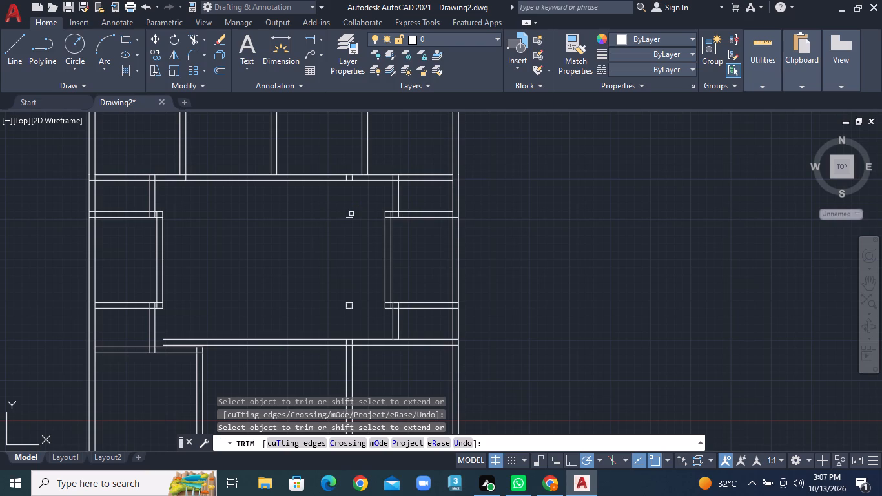
click(350, 215)
scroll(335, 320, up, 1)
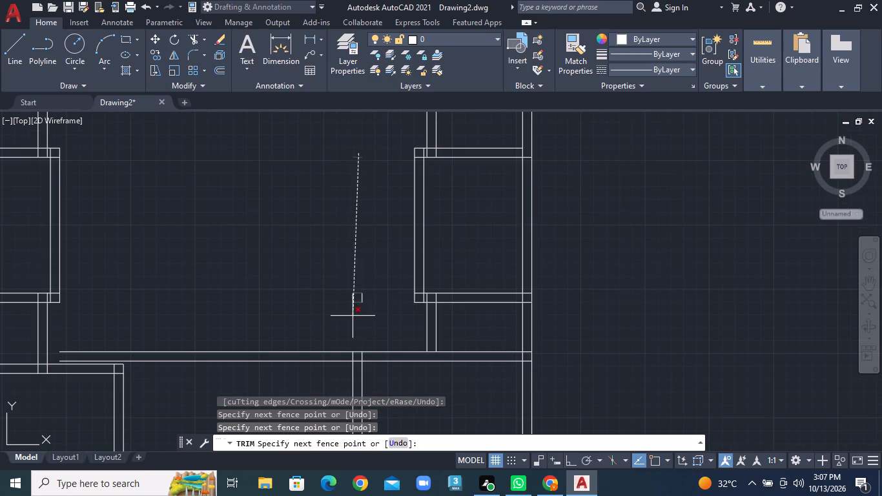
click(360, 315)
click(342, 302)
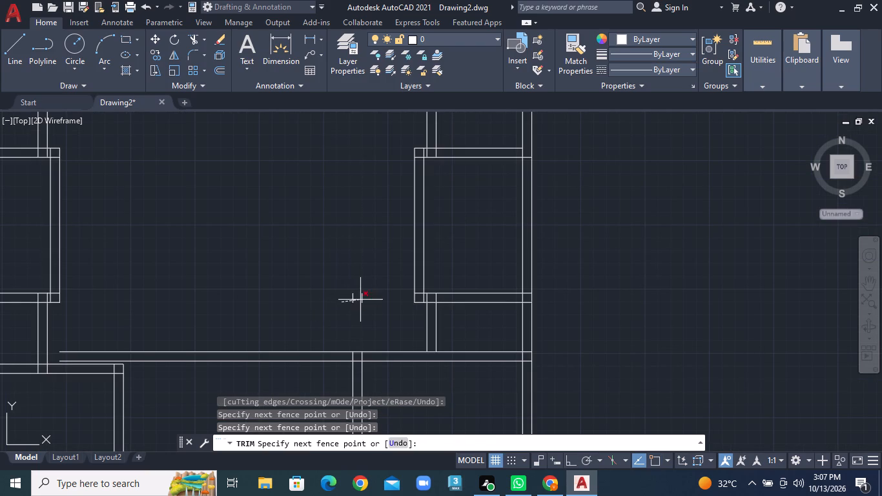
click(368, 300)
Trim the leftover partition stubs between the two lines of the wall north of the central space.
scroll(368, 300, down, 2)
scroll(348, 226, up, 2)
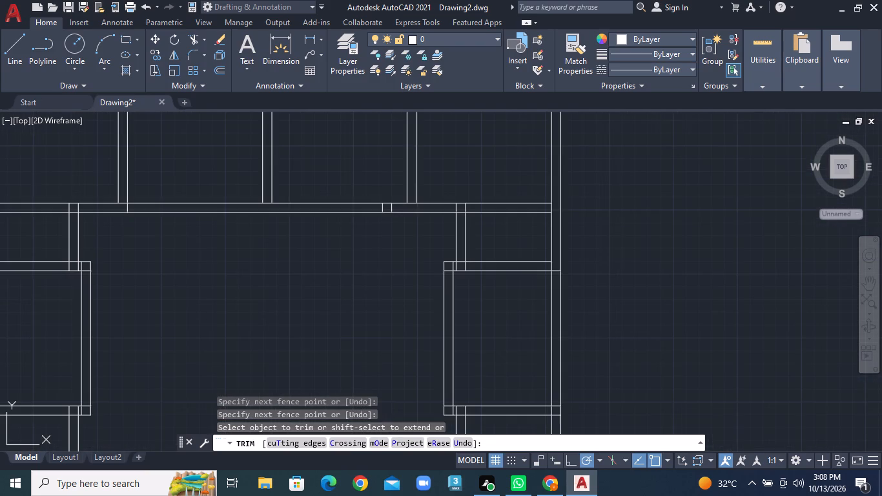
click(378, 208)
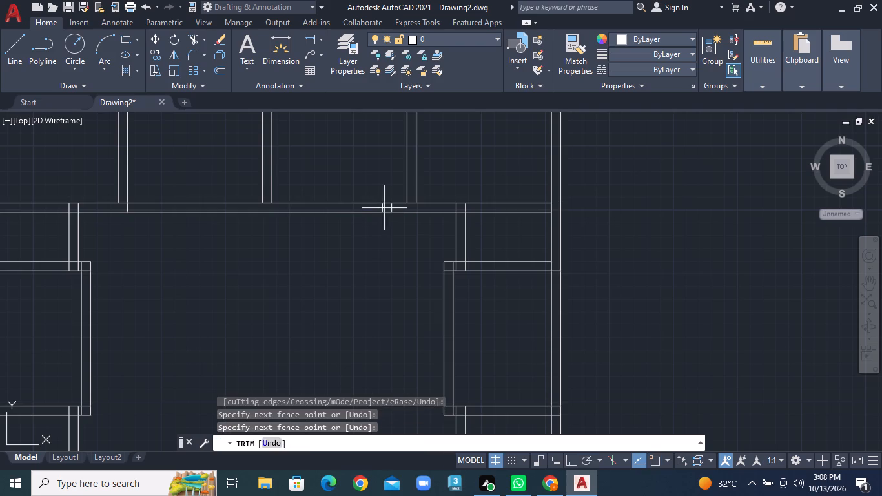
click(402, 209)
Trim the southeast room's north wall lines that run west past the partition.
scroll(402, 209, down, 3)
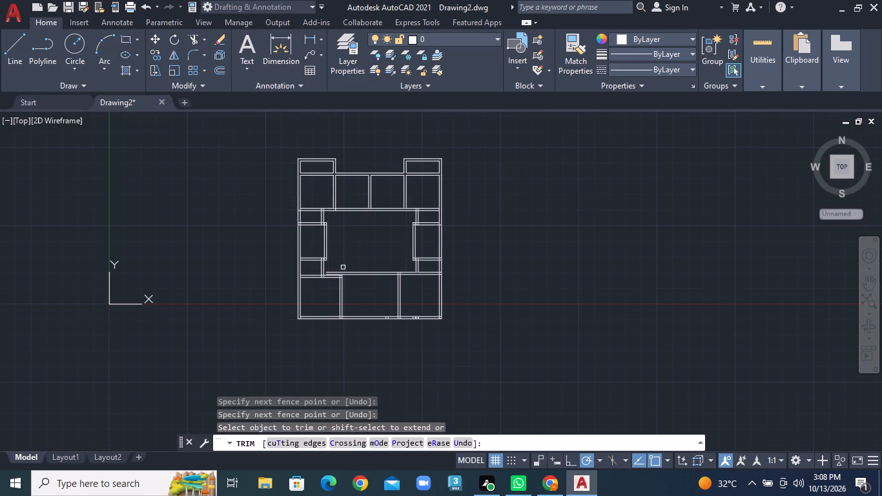
scroll(360, 277, up, 1)
scroll(283, 282, up, 1)
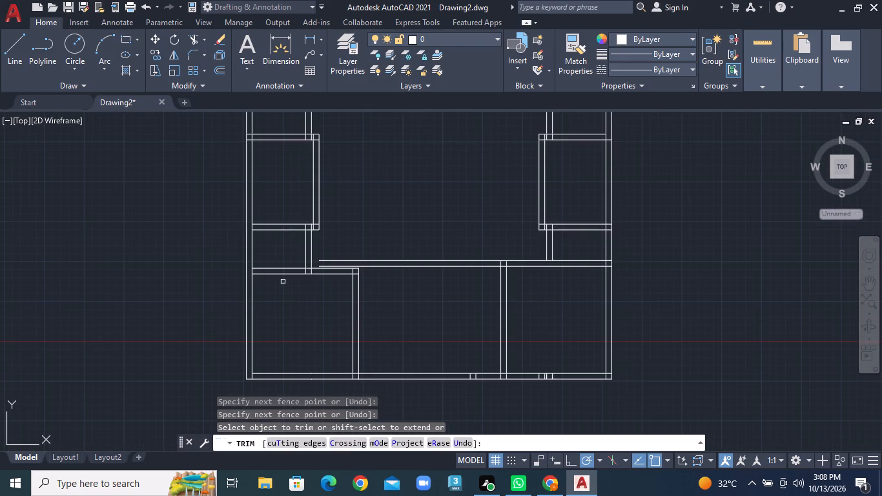
middle_drag(386, 290, 353, 280)
click(402, 263)
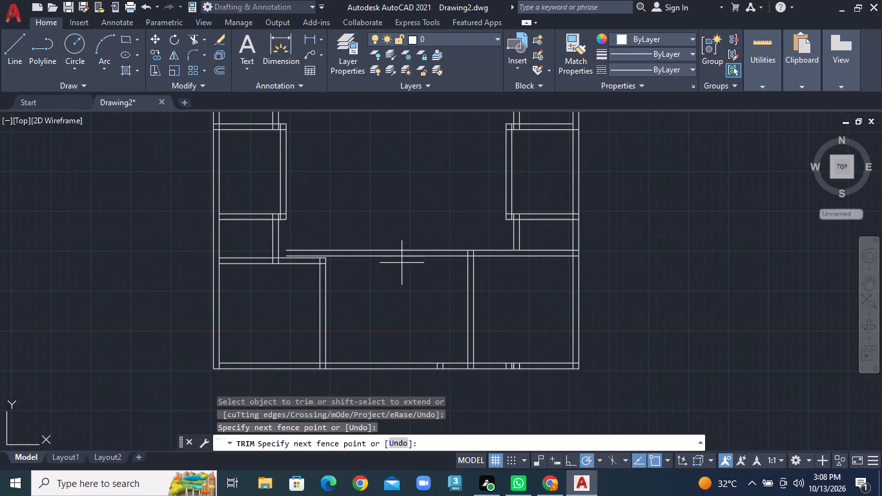
click(409, 220)
Trim the leftover short vertical stubs between the two lines of the south exterior wall, on both sides of the partition.
scroll(546, 380, up, 2)
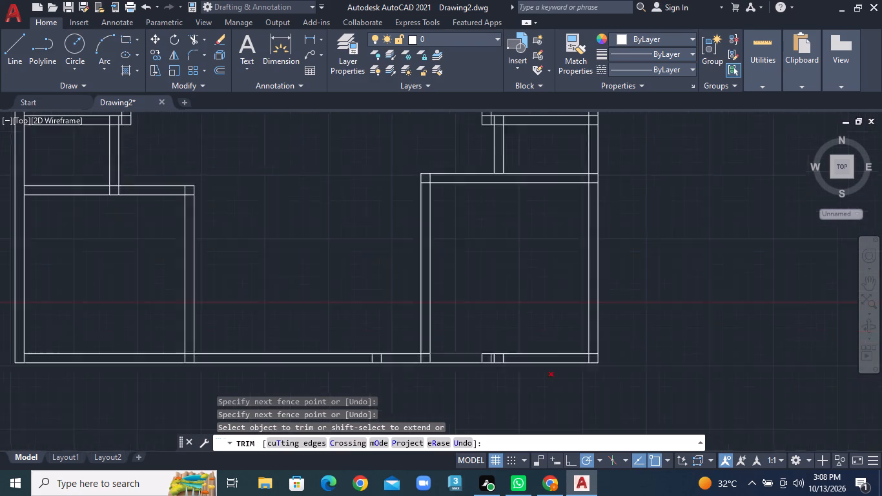
scroll(480, 369, up, 1)
click(405, 332)
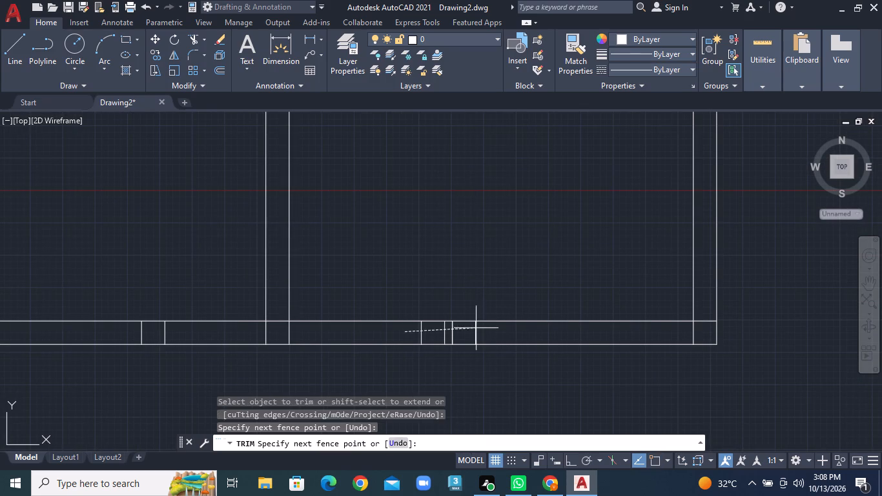
click(515, 328)
scroll(458, 346, down, 1)
middle_drag(389, 335, 548, 306)
scroll(482, 321, up, 2)
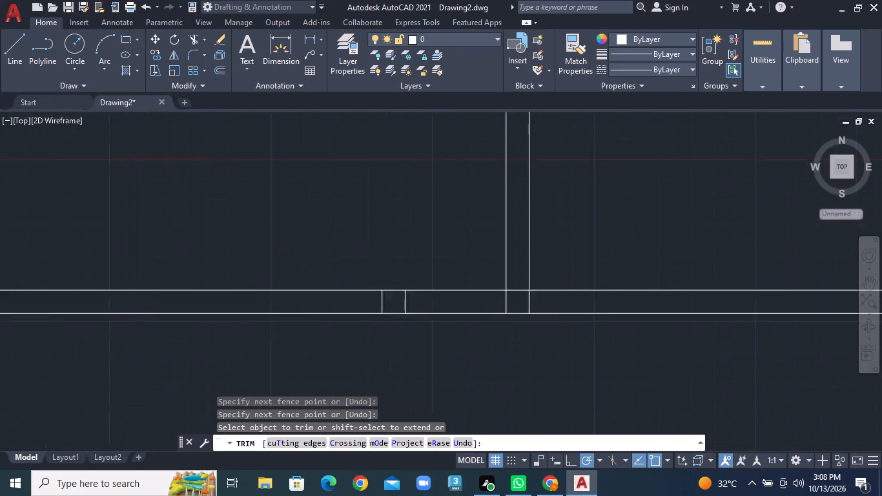
click(299, 294)
click(393, 290)
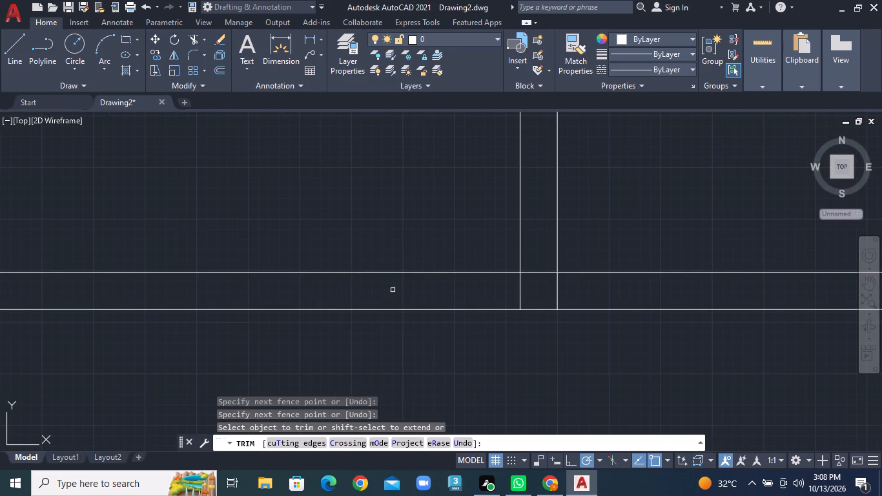
Examine the trimmed floor plan as a whole and the walls of the northwest rooms up close.
scroll(409, 291, down, 6)
middle_drag(493, 248, 473, 349)
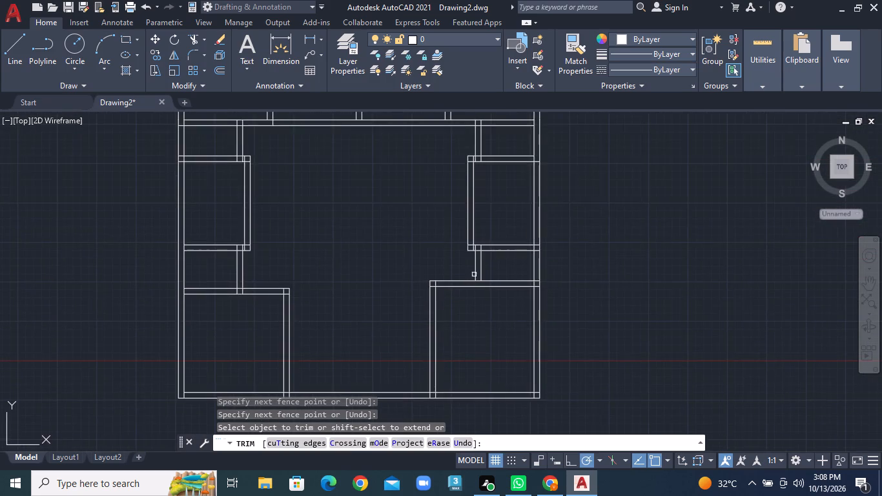
scroll(474, 271, down, 3)
middle_drag(471, 271, 426, 287)
scroll(434, 281, up, 2)
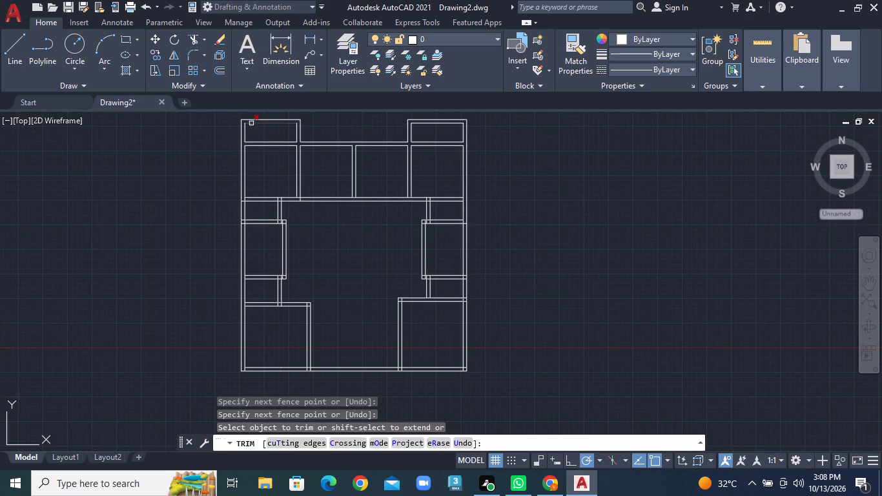
scroll(265, 151, up, 3)
middle_drag(265, 151, 243, 194)
middle_click(227, 253)
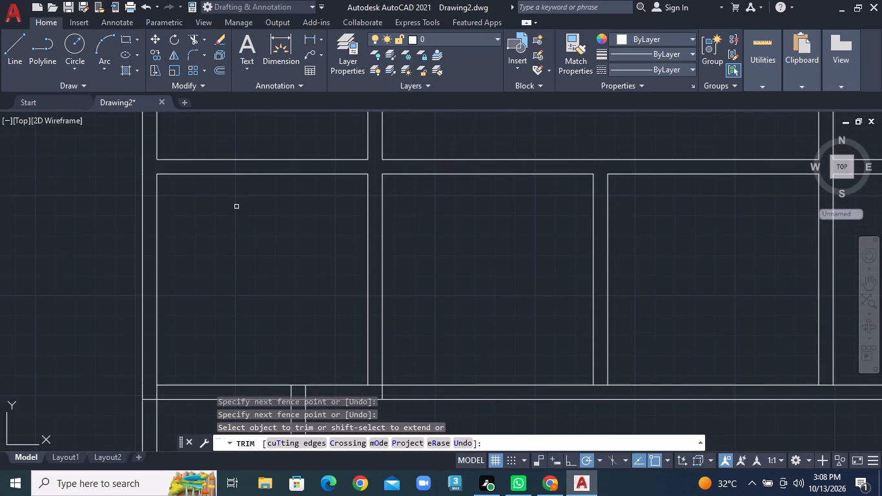
middle_drag(253, 196, 238, 245)
middle_click(230, 264)
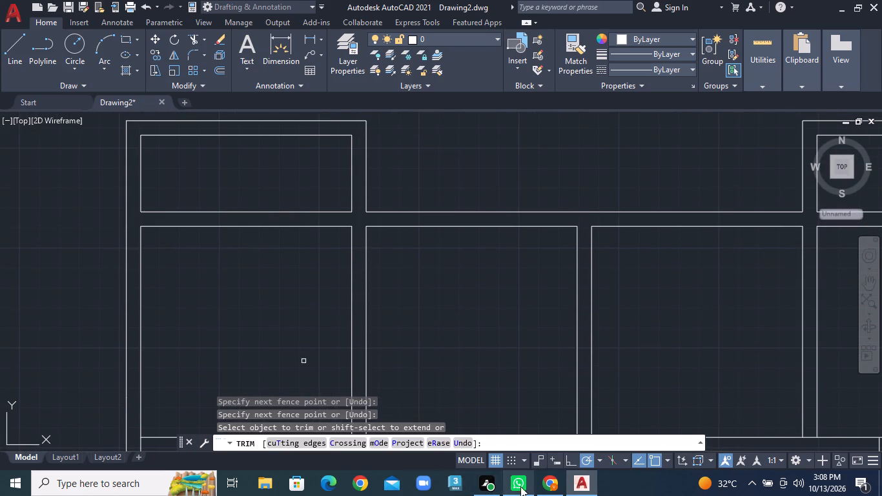
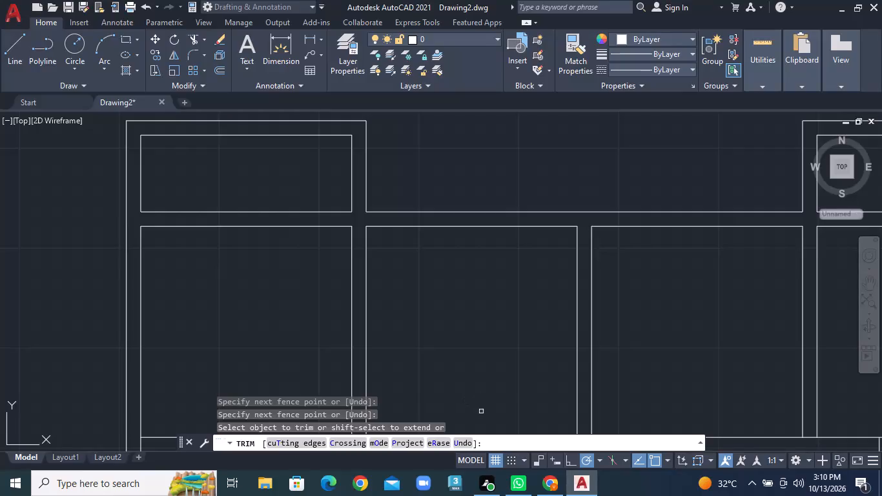
Draw a short line straight across the wall between the small northwest room and the room south of it, near its west end.
middle_drag(495, 250, 404, 269)
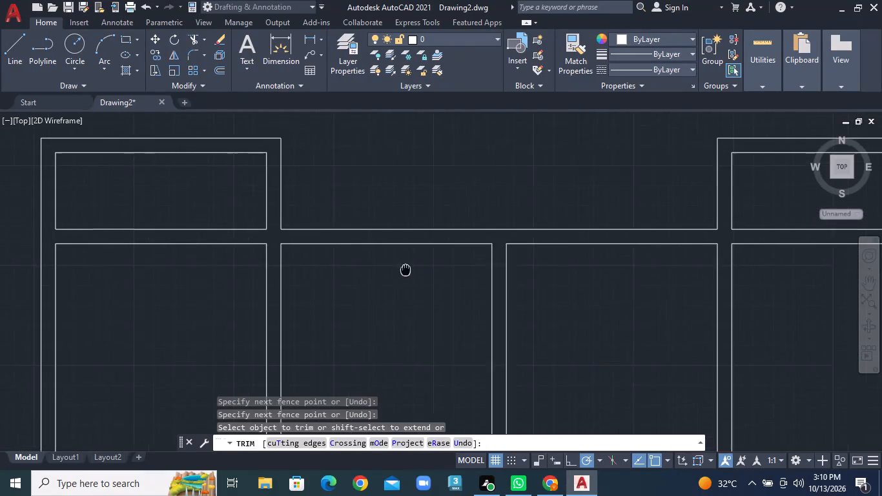
middle_drag(404, 269, 404, 269)
click(17, 61)
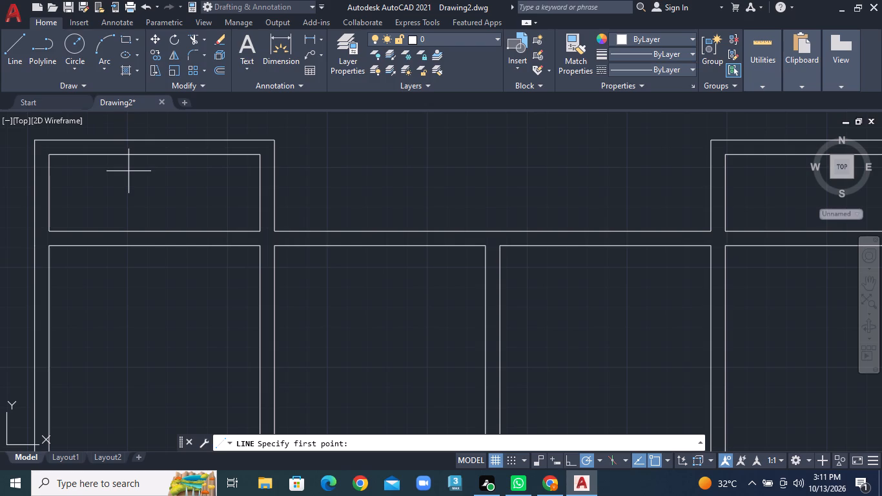
click(101, 231)
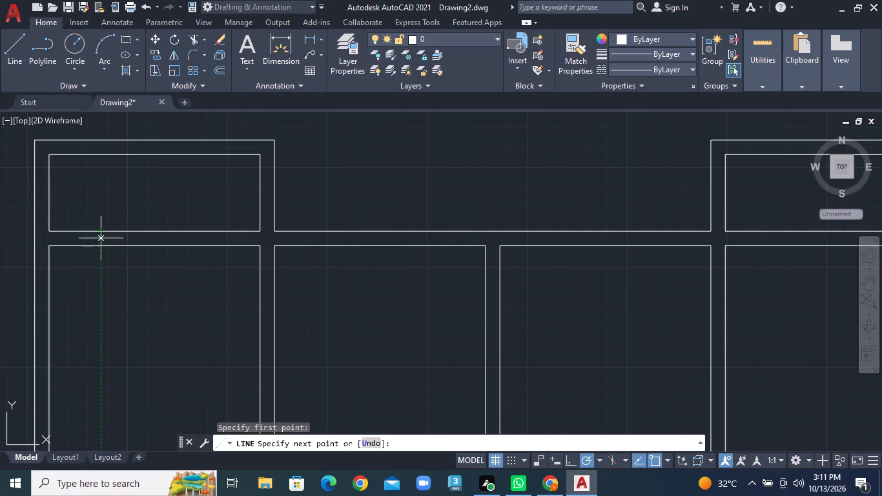
click(101, 244)
right_click(101, 244)
click(140, 253)
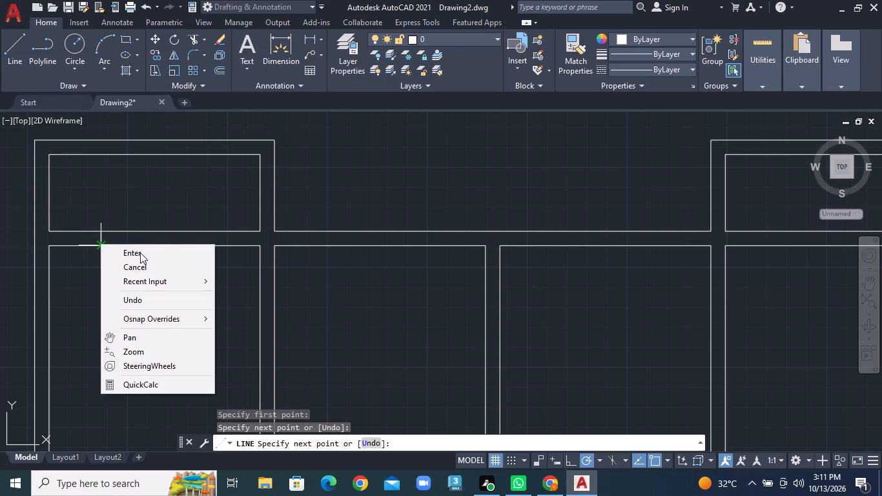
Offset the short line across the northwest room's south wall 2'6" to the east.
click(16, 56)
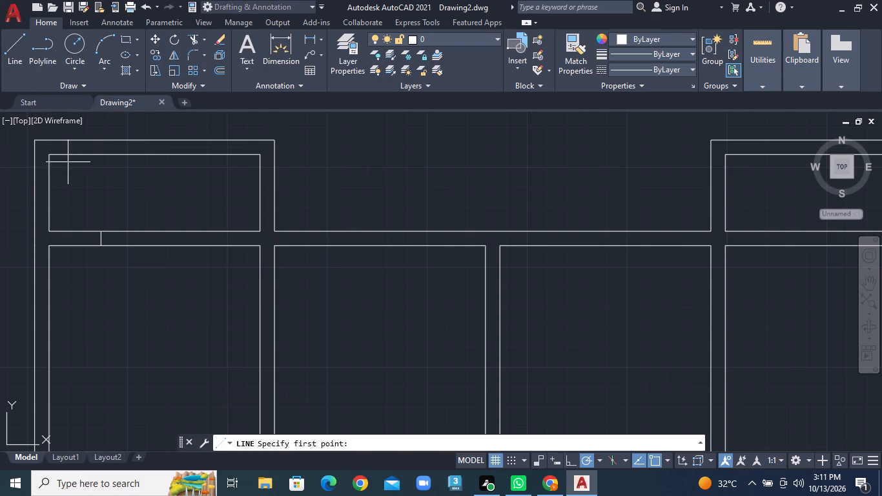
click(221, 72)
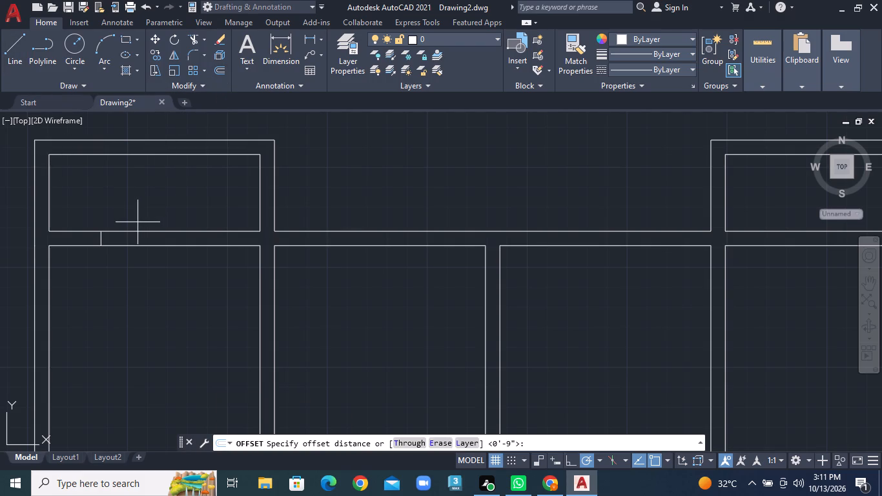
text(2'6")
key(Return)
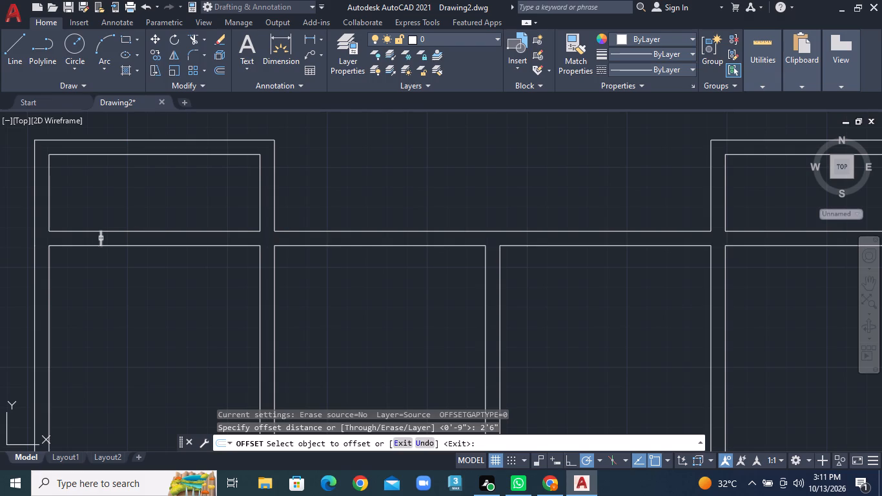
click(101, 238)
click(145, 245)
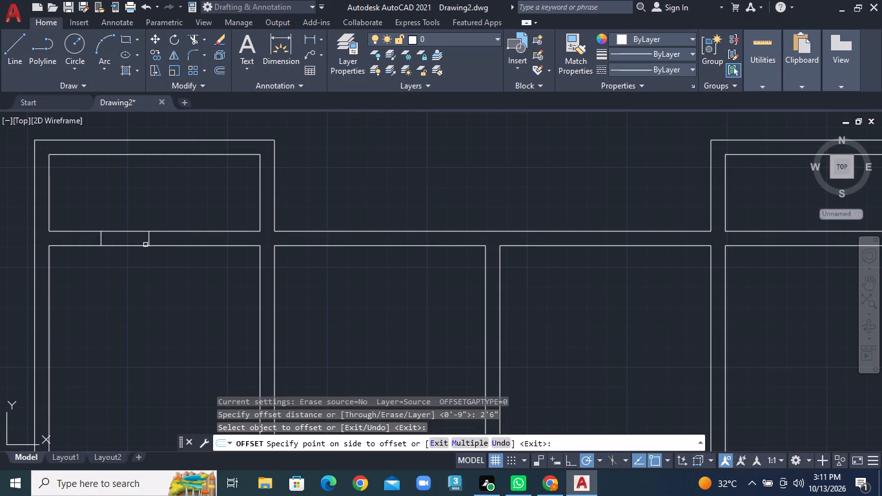
Draw another short line across the same wall, just west of the room's east wall.
click(20, 59)
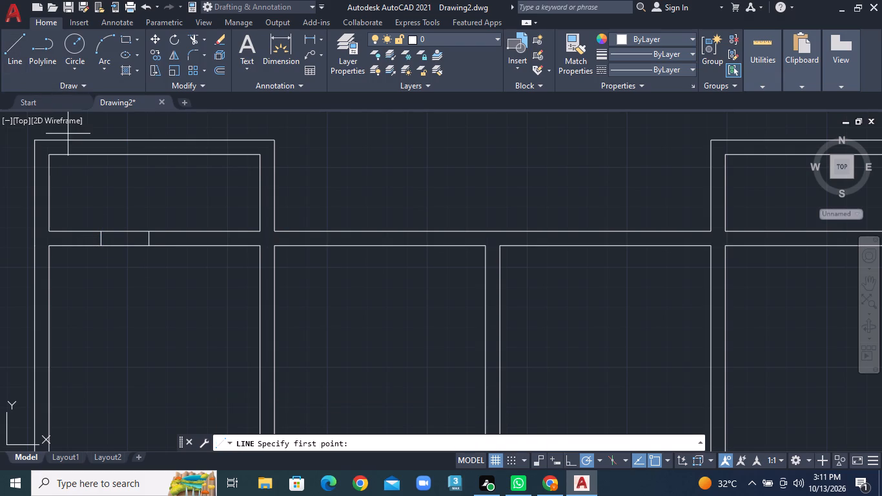
click(243, 231)
click(245, 243)
right_click(245, 243)
click(267, 253)
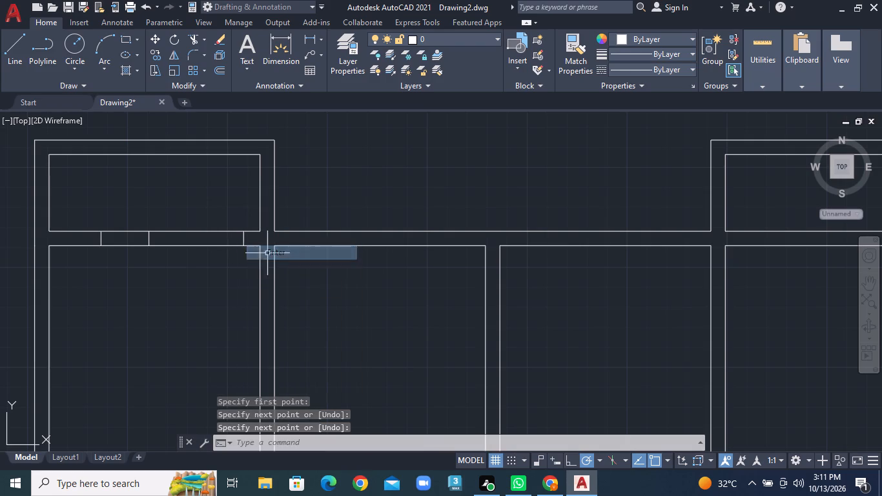
Offset the eastern short line 2'6" to the west within the same wall.
click(7, 49)
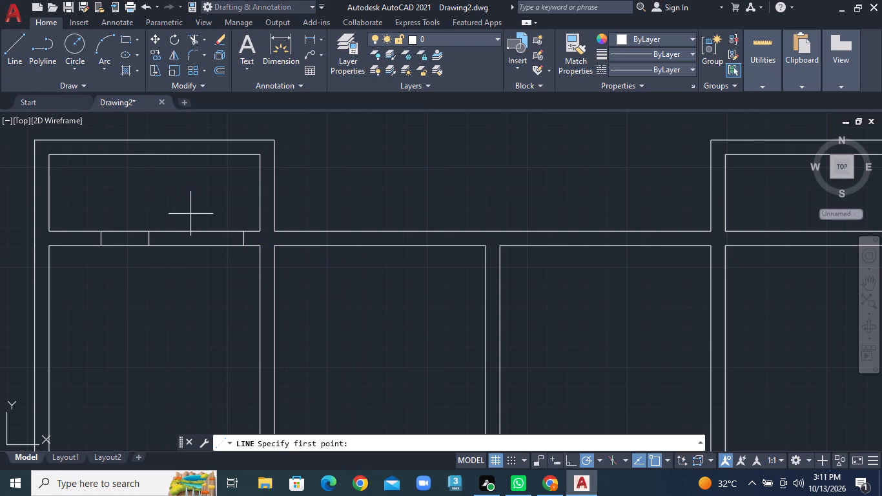
click(216, 68)
text(2'6")
key(Return)
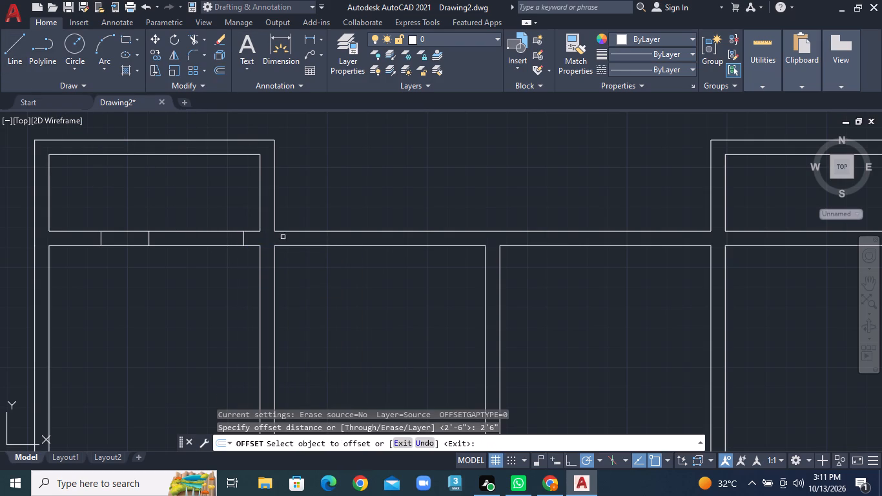
click(243, 239)
click(214, 238)
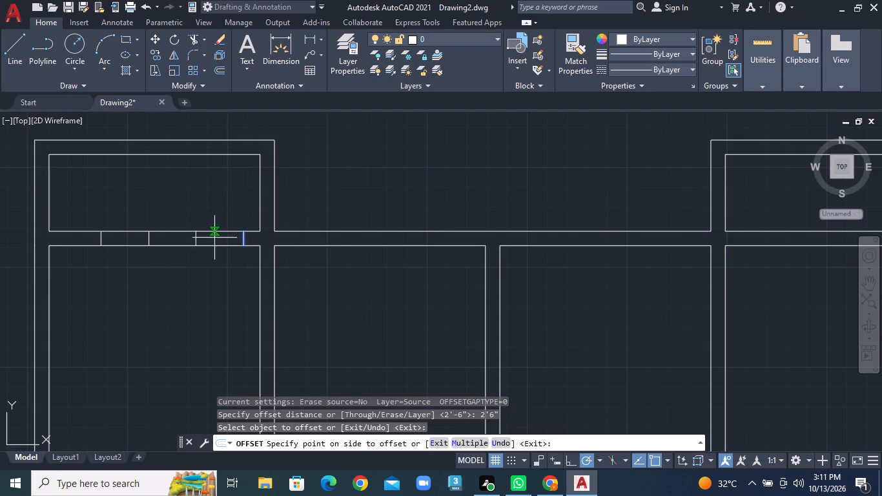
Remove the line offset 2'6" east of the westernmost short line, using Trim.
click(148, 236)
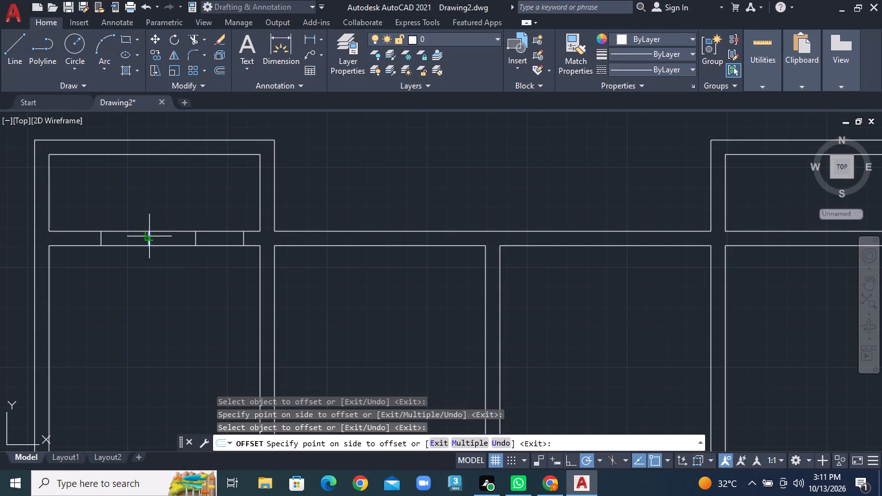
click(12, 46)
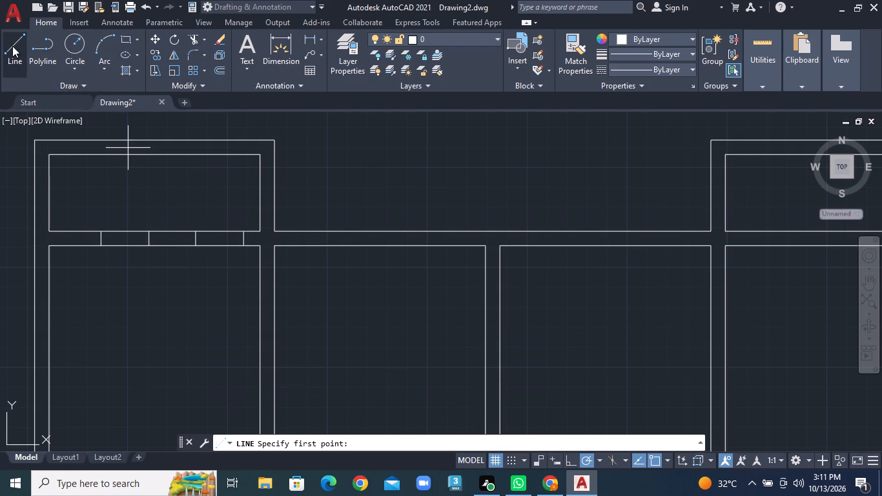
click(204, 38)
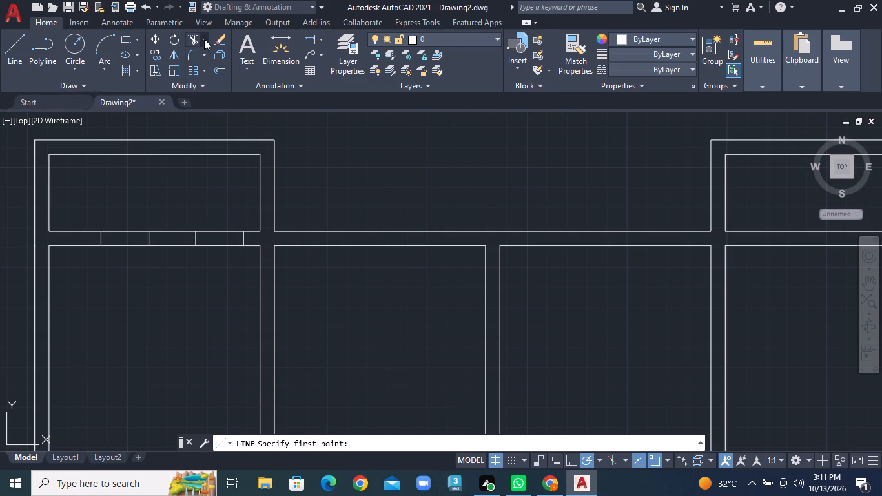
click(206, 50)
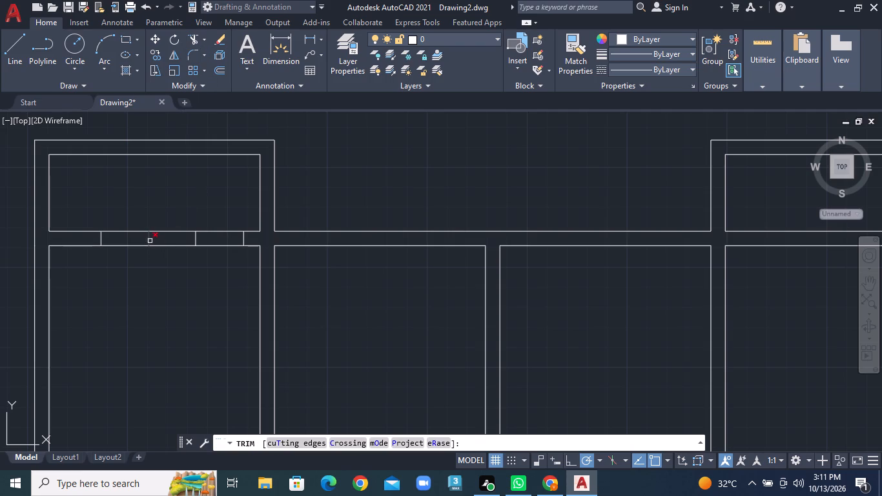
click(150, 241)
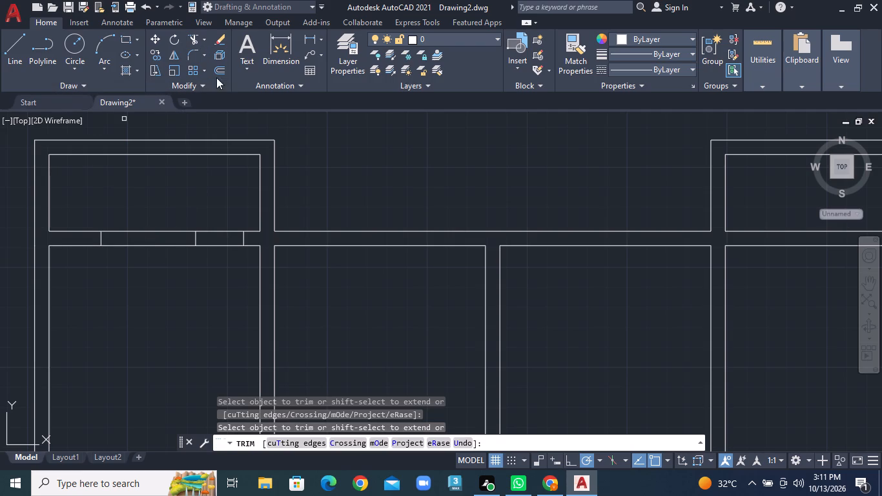
Offset the westernmost short line across the wall 3' to the east.
click(223, 70)
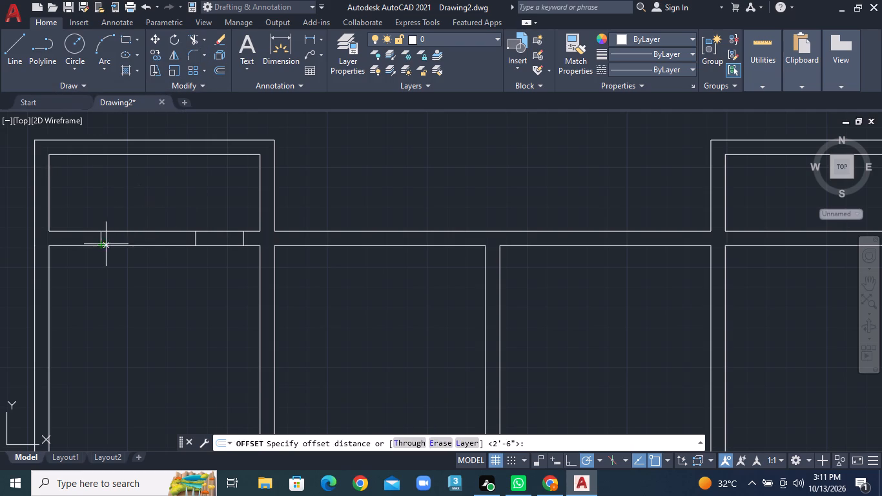
text(3')
key(Return)
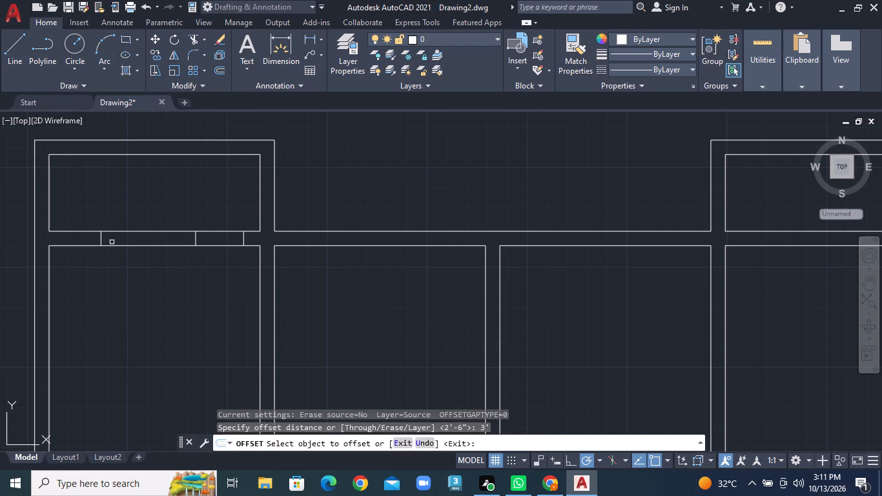
click(99, 238)
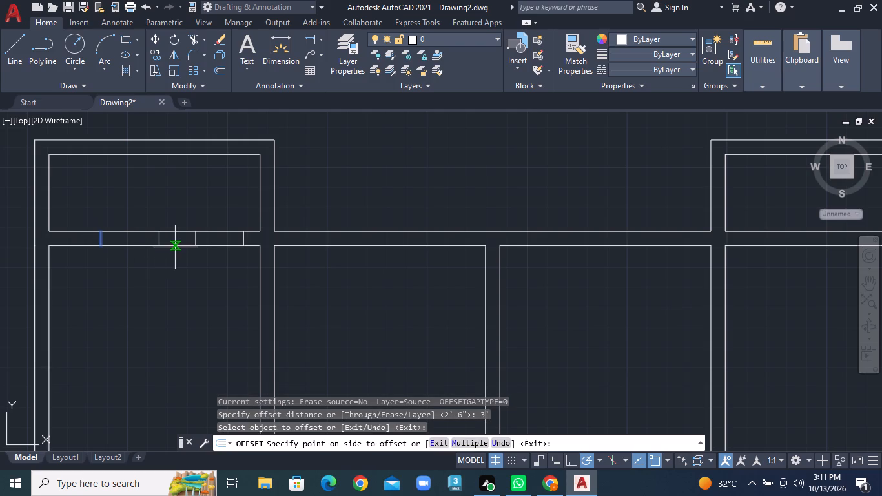
click(178, 247)
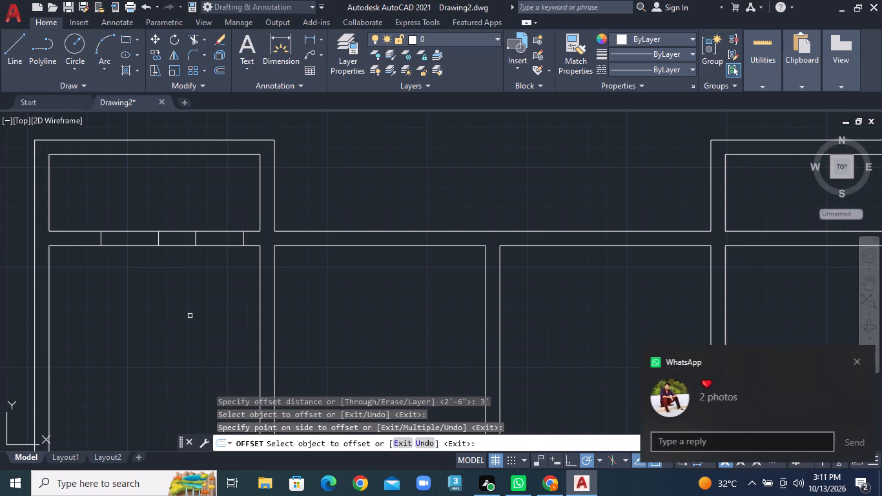
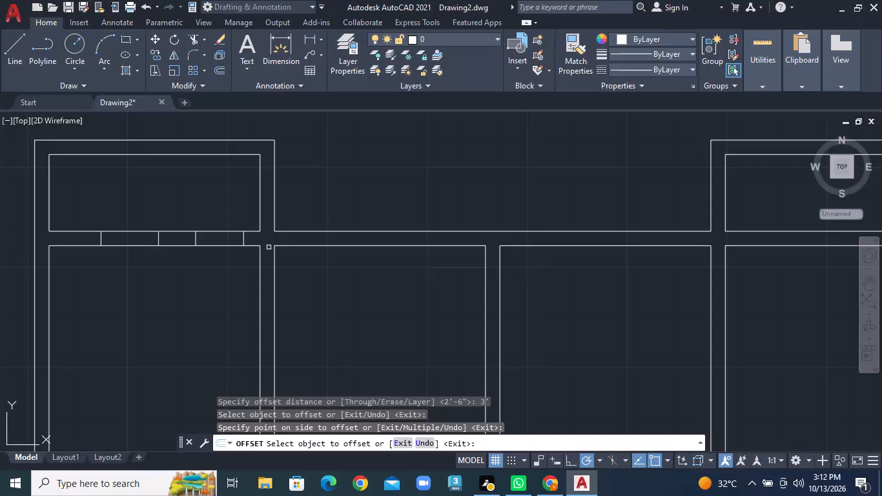
Draw a horizontal centre line across the 3' opening, joining the midpoints of its two short end lines.
click(10, 50)
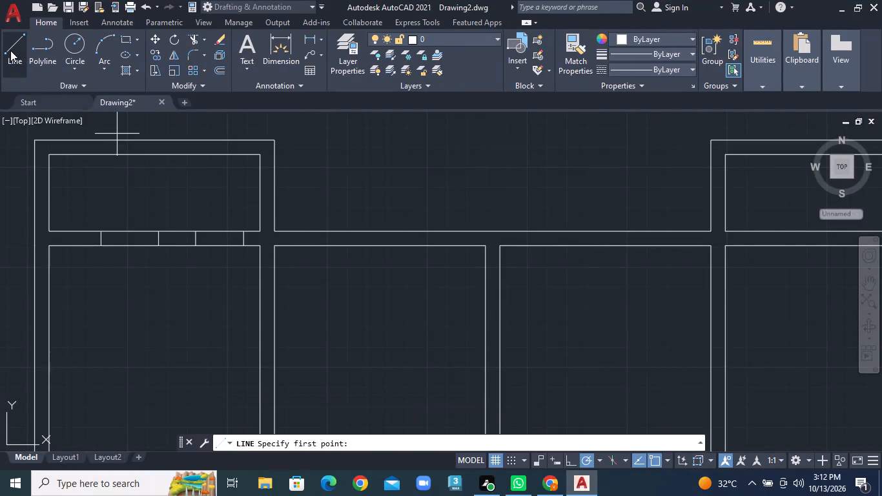
scroll(106, 225, up, 1)
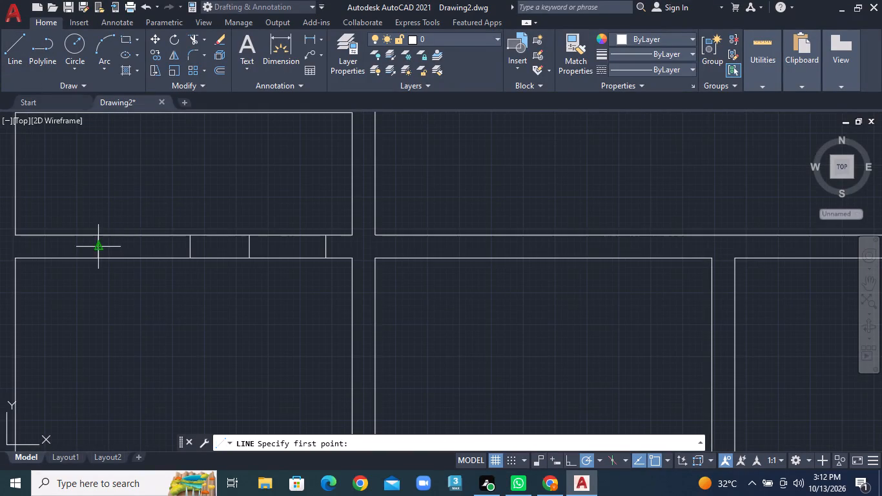
click(99, 247)
click(187, 249)
right_click(187, 249)
click(209, 256)
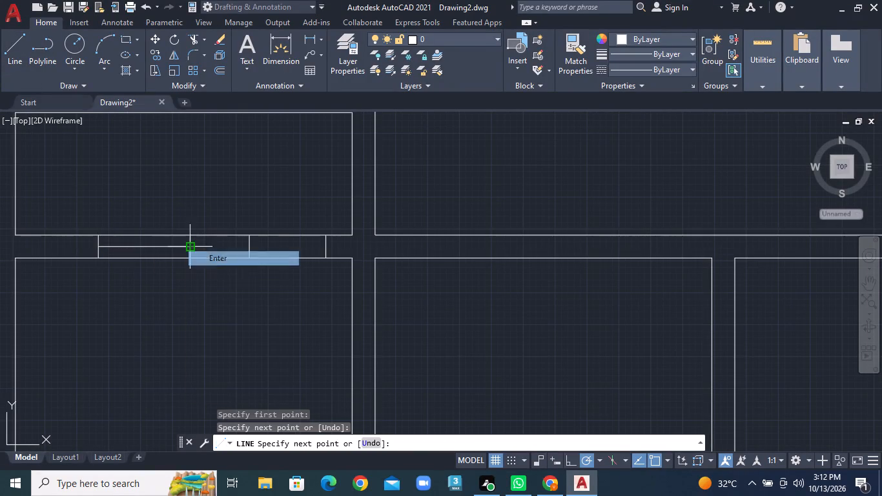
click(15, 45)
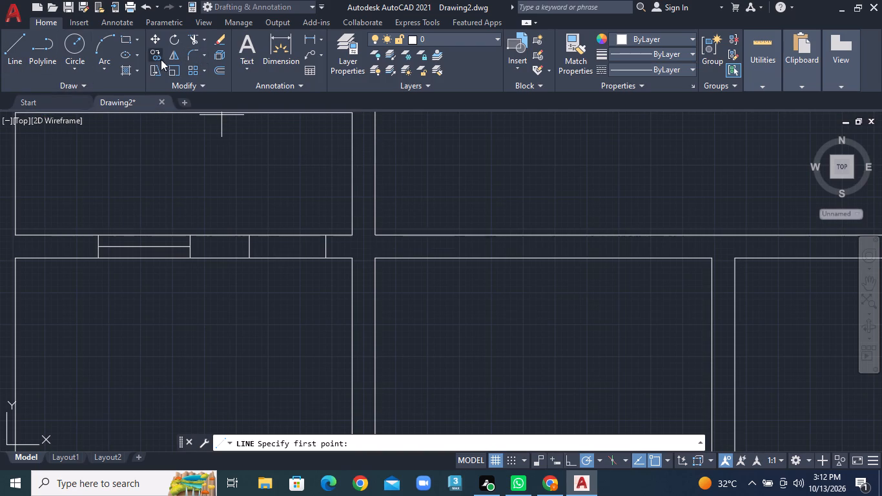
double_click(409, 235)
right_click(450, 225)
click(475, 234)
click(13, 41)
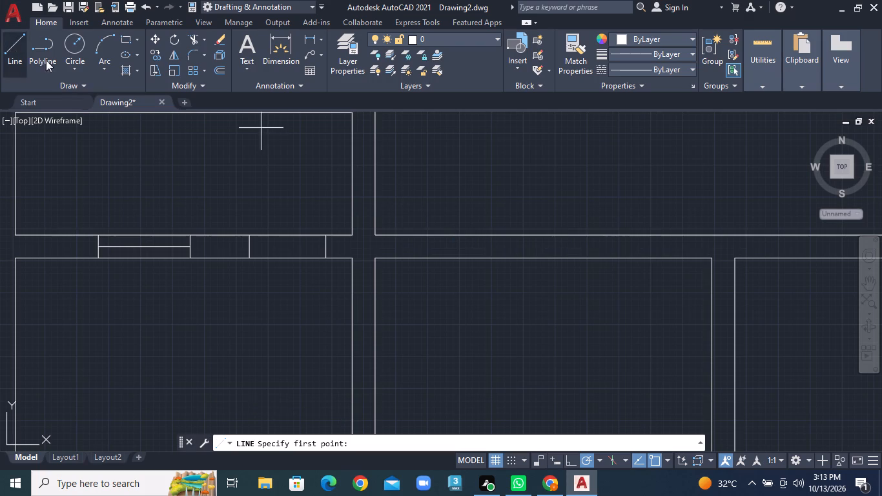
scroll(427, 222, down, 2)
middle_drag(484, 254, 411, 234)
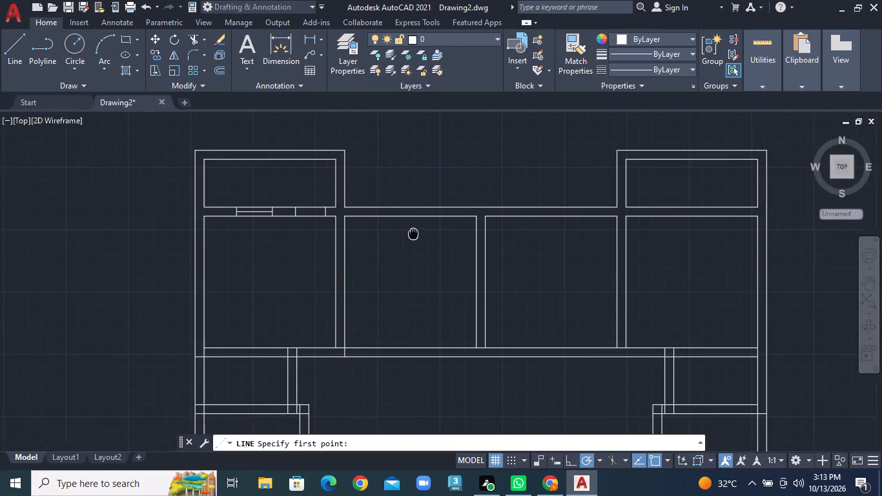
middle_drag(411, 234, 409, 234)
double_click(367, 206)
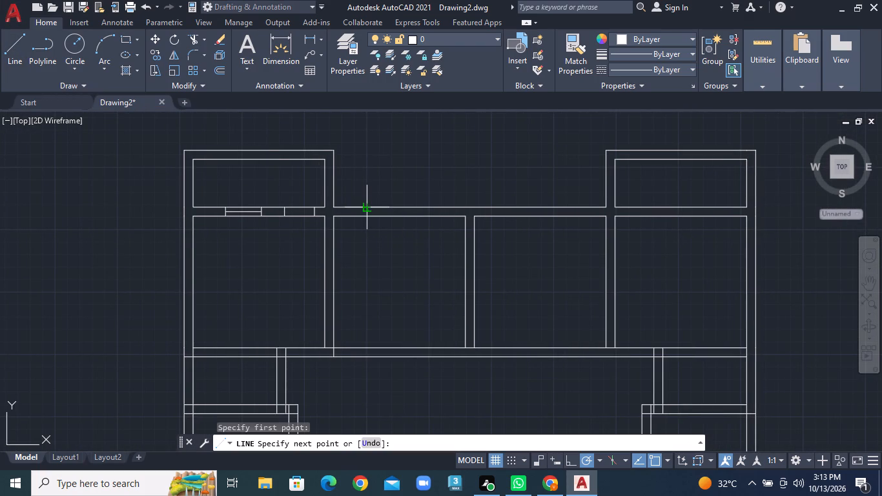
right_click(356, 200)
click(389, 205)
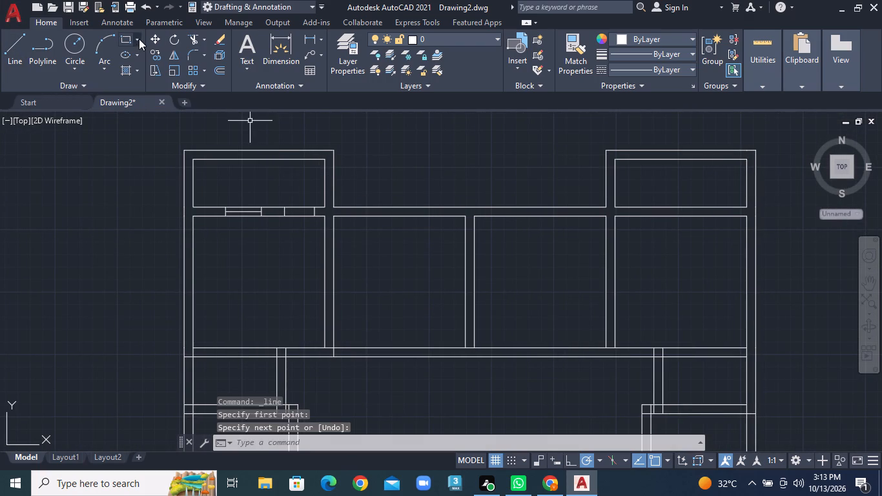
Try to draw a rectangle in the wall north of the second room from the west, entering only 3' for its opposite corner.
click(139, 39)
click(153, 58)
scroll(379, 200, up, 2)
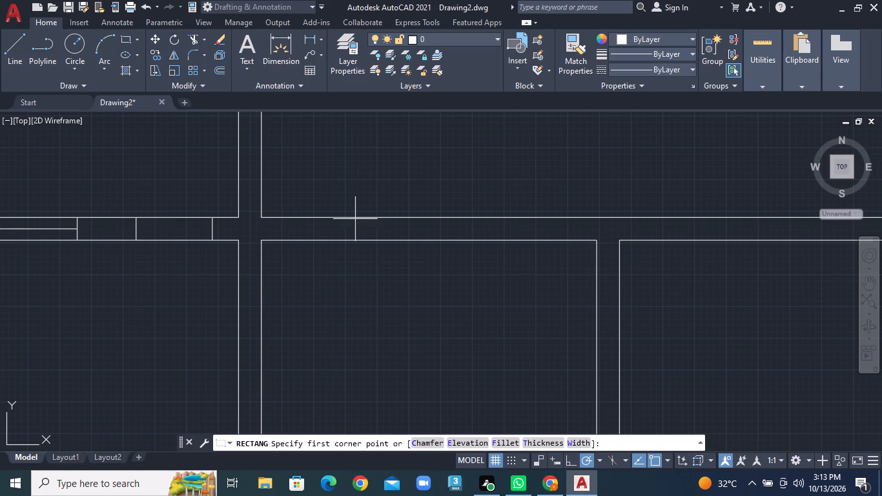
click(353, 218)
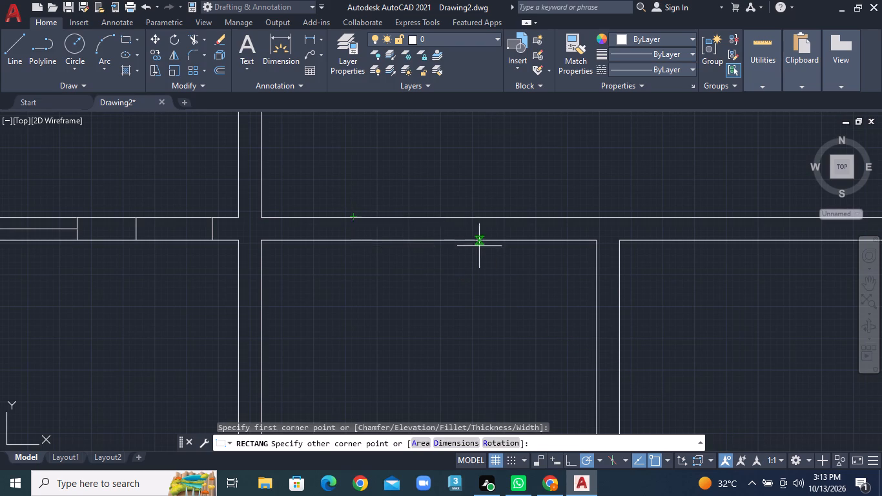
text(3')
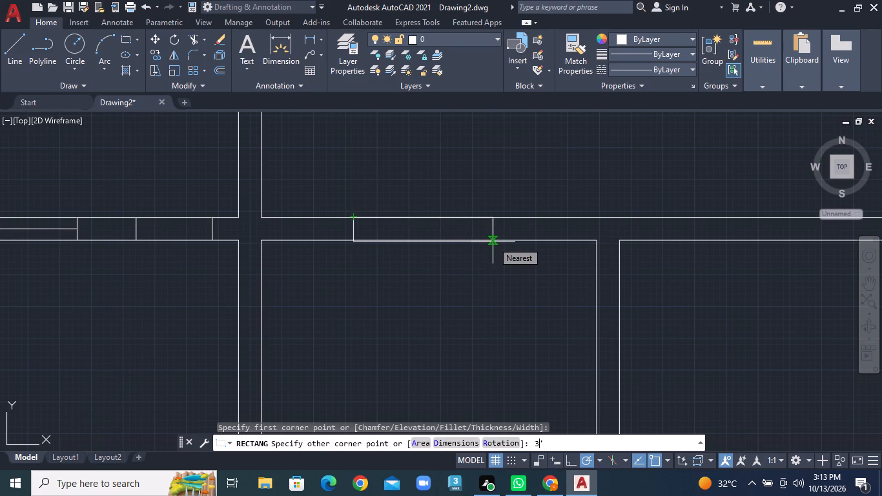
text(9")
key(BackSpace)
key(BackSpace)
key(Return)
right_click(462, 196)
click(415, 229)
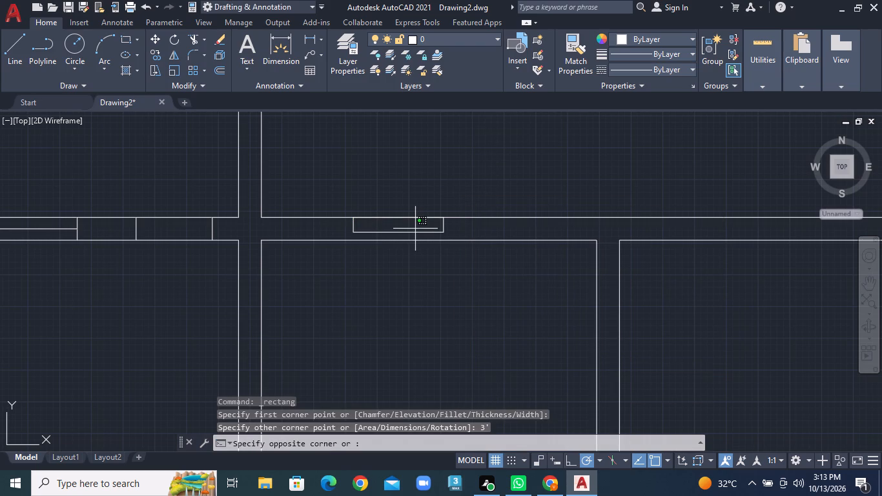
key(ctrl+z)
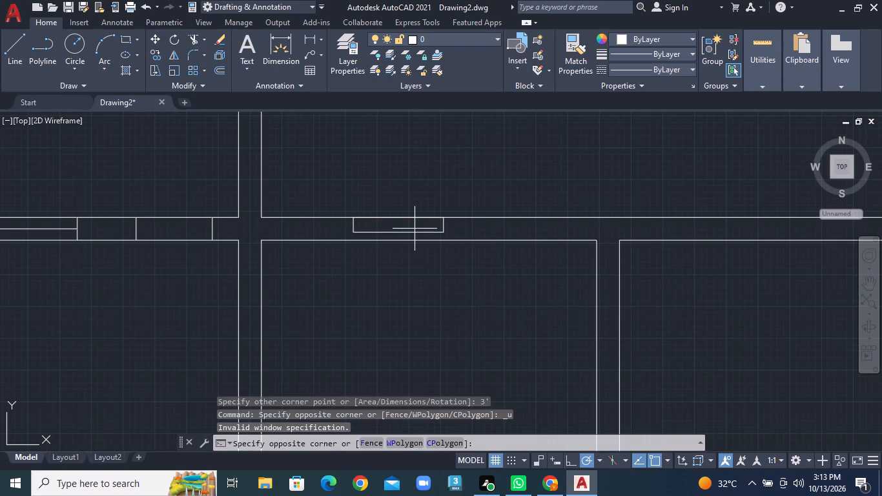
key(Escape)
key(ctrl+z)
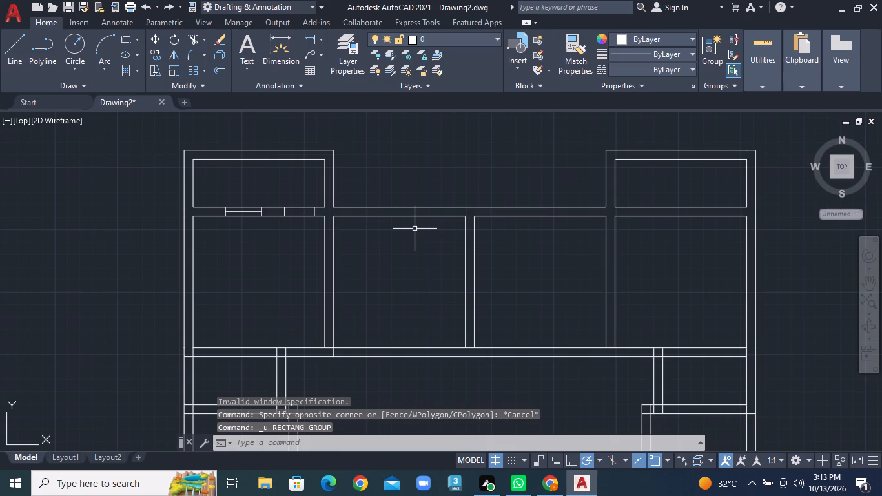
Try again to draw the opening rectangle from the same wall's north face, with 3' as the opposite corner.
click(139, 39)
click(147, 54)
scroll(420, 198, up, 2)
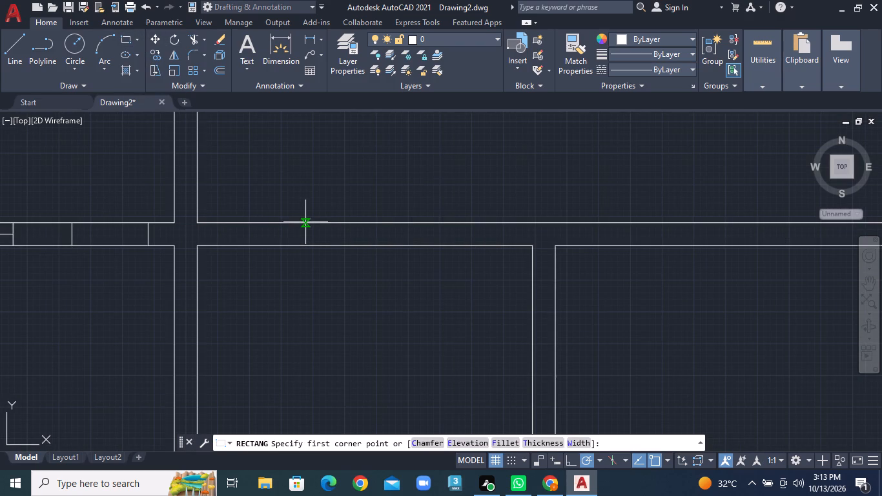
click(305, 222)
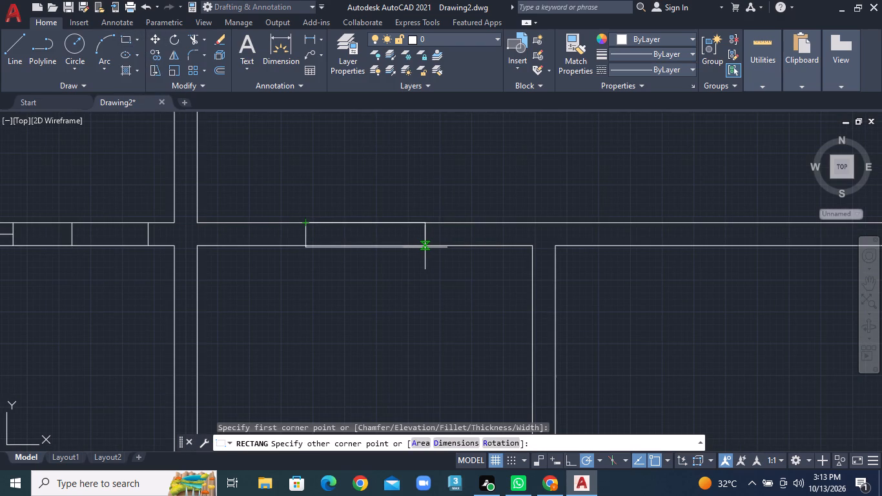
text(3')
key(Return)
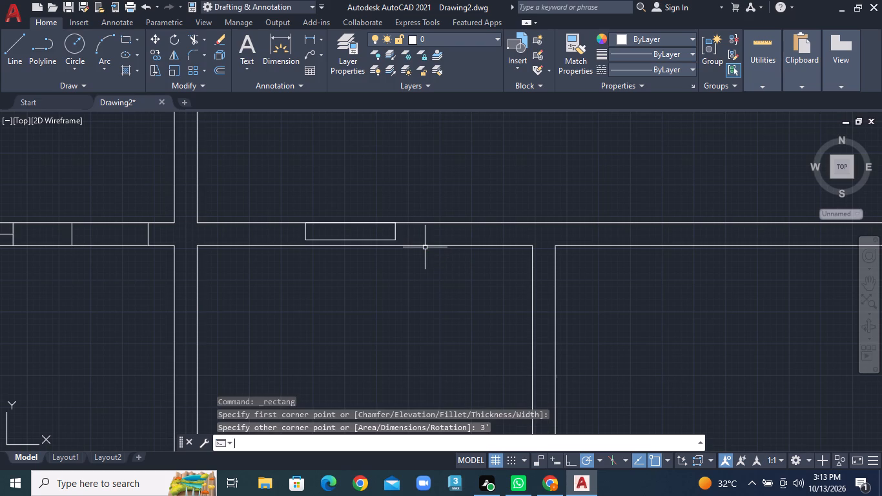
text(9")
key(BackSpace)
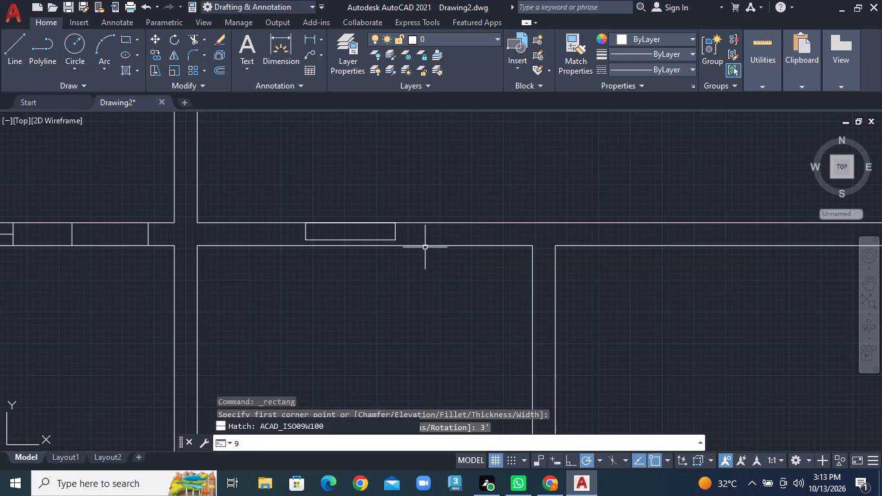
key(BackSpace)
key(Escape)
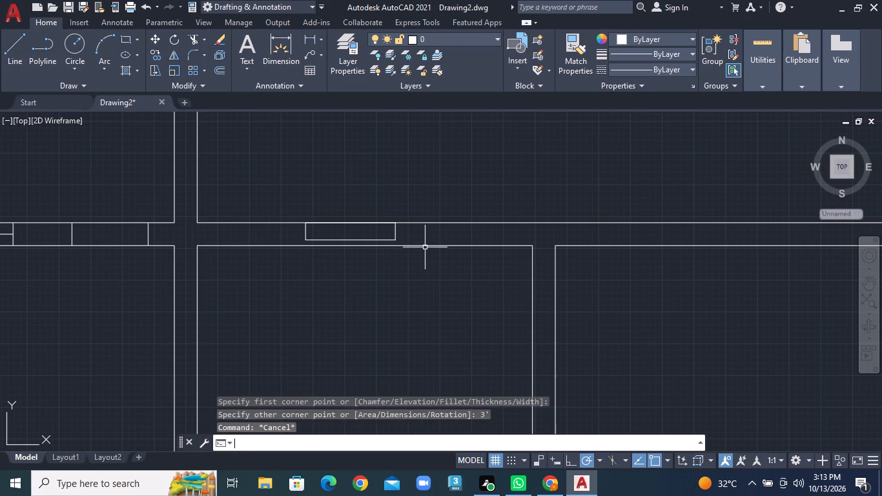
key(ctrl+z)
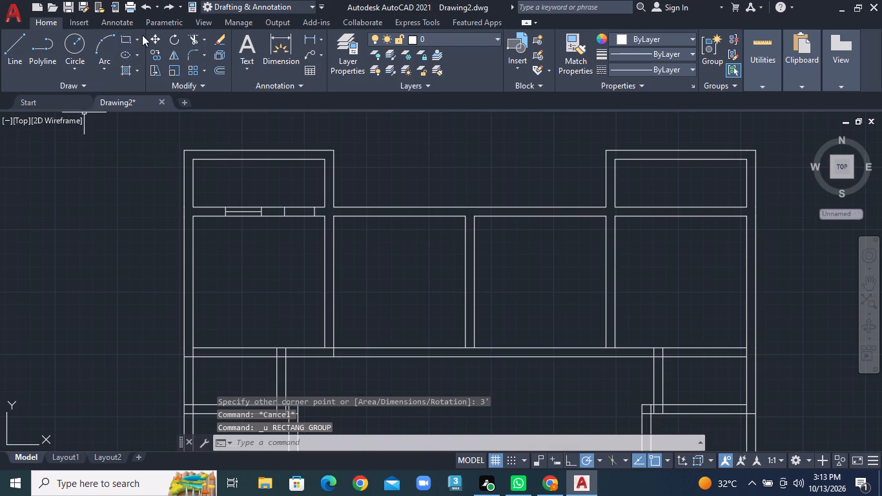
Draw a 3' by 9" rectangle using Dimensions within the wall north of the second room from the west.
click(139, 37)
click(143, 53)
scroll(426, 222, up, 2)
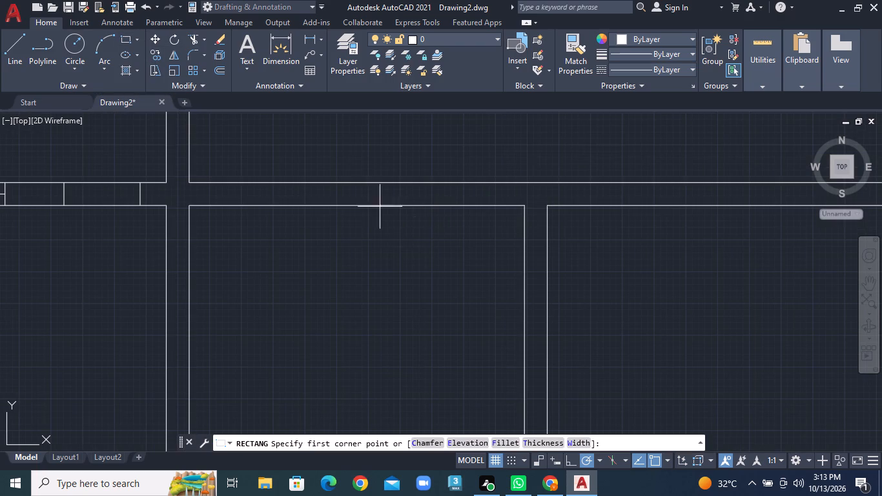
click(299, 183)
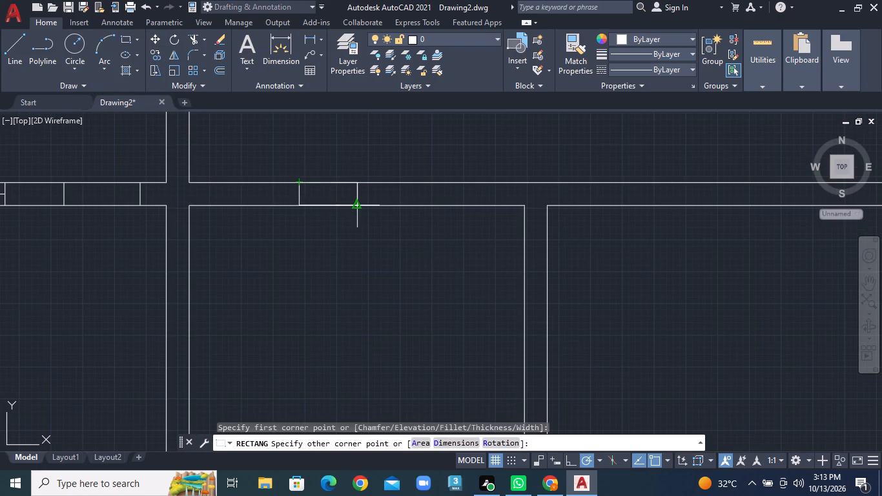
right_click(358, 201)
click(402, 274)
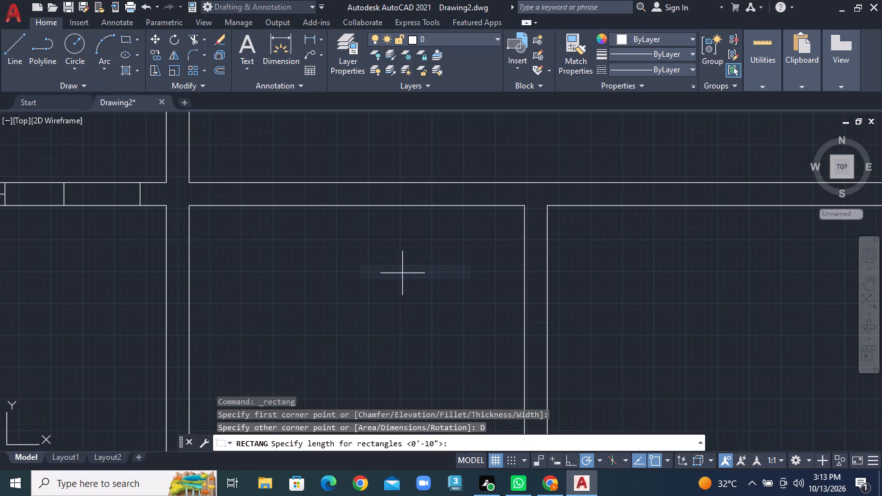
text(3')
key(Return)
text(9")
key(Return)
click(402, 273)
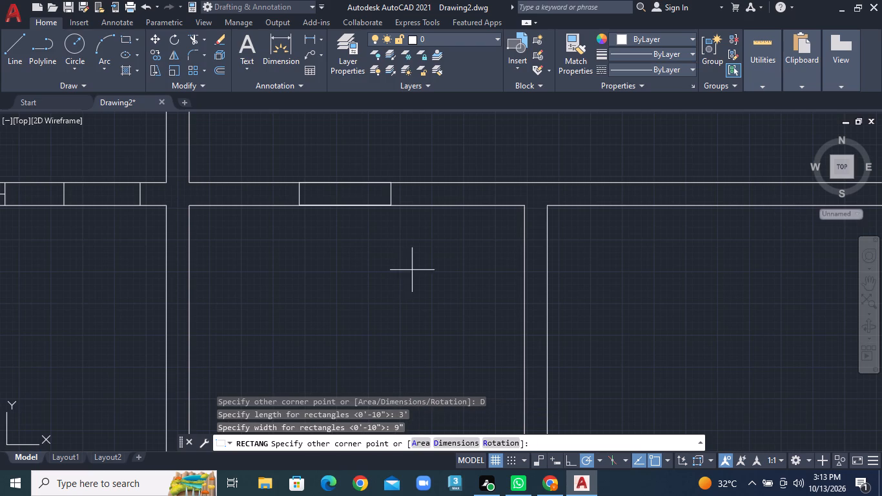
scroll(463, 260, down, 1)
click(468, 259)
Draw another 3' by 9" rectangle within the same wall, north of the third room from the west.
middle_drag(611, 259, 477, 253)
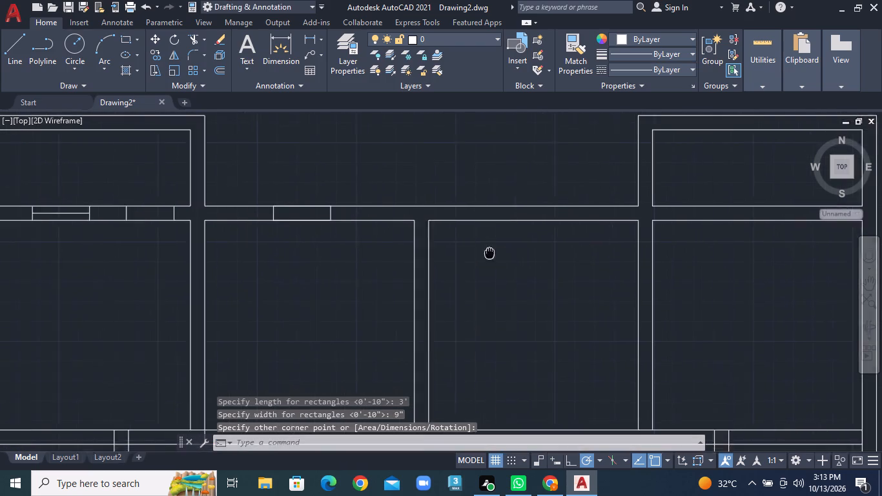
middle_drag(477, 253, 446, 253)
click(17, 62)
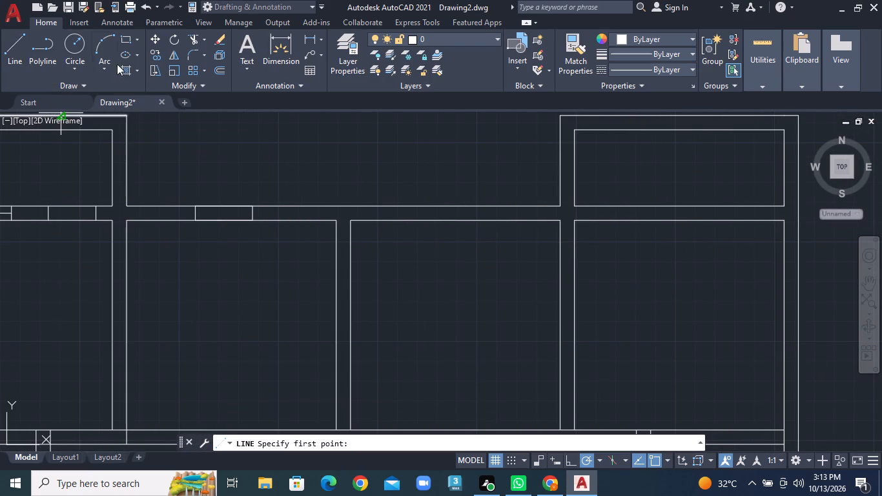
click(138, 41)
click(150, 62)
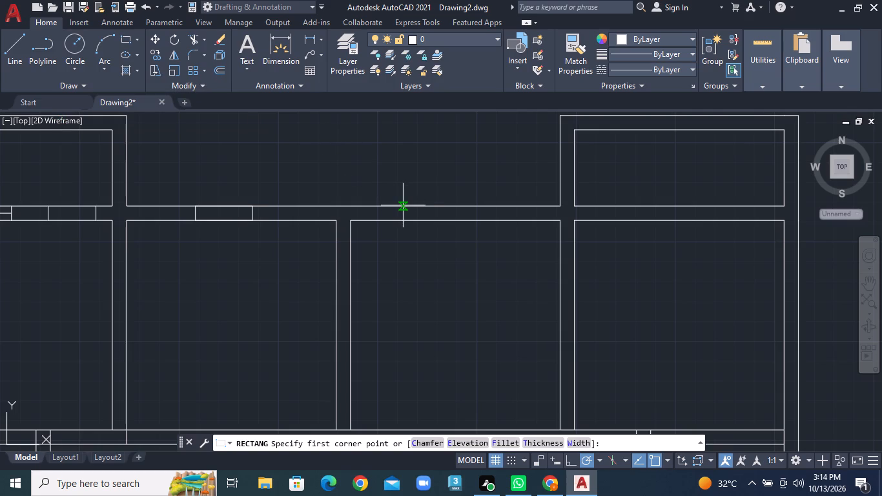
click(412, 206)
right_click(412, 206)
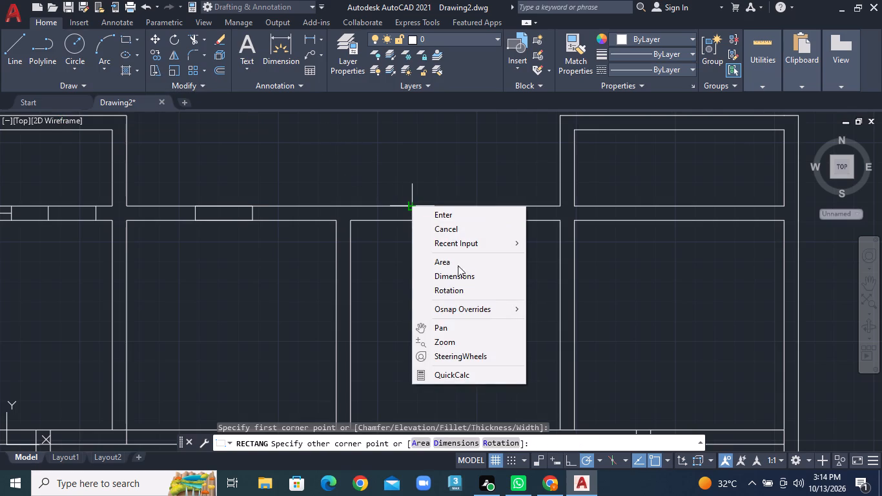
click(460, 276)
key(3)
key(BackSpace)
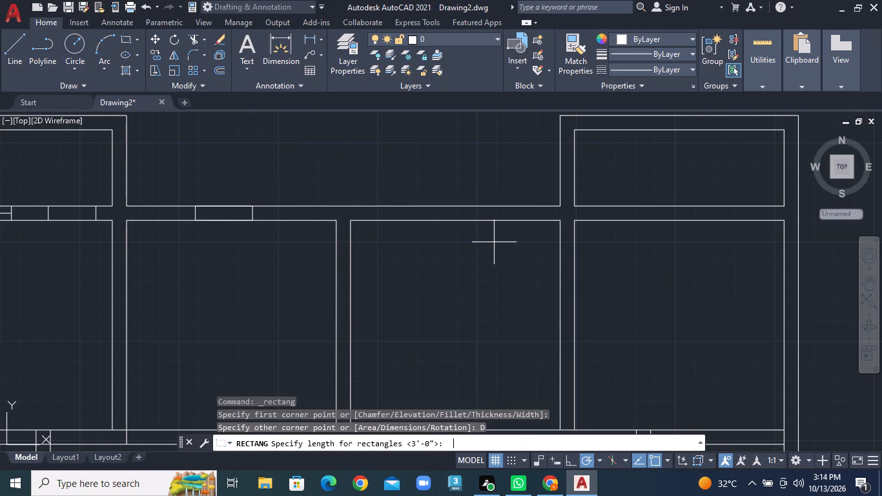
text(3')
key(Return)
text(9")
key(Return)
click(494, 242)
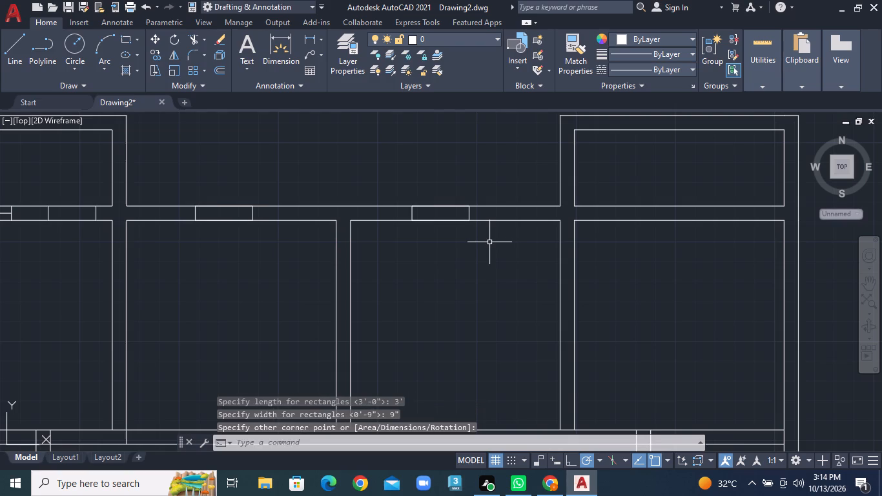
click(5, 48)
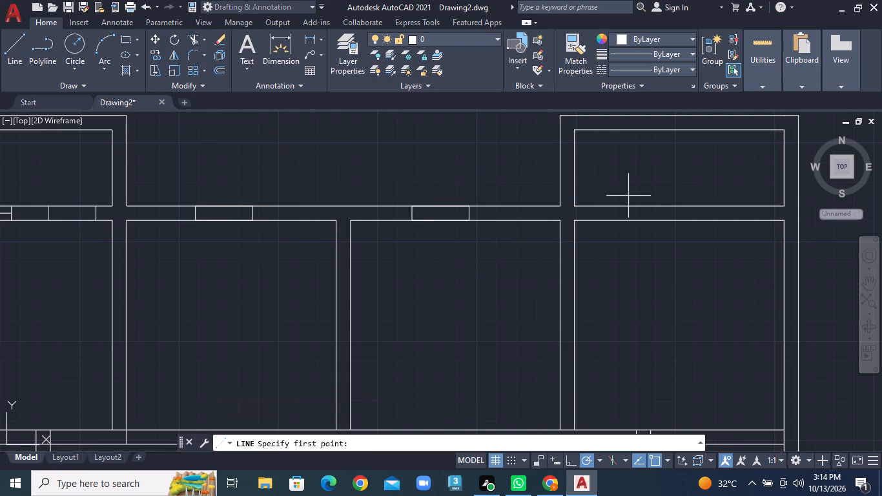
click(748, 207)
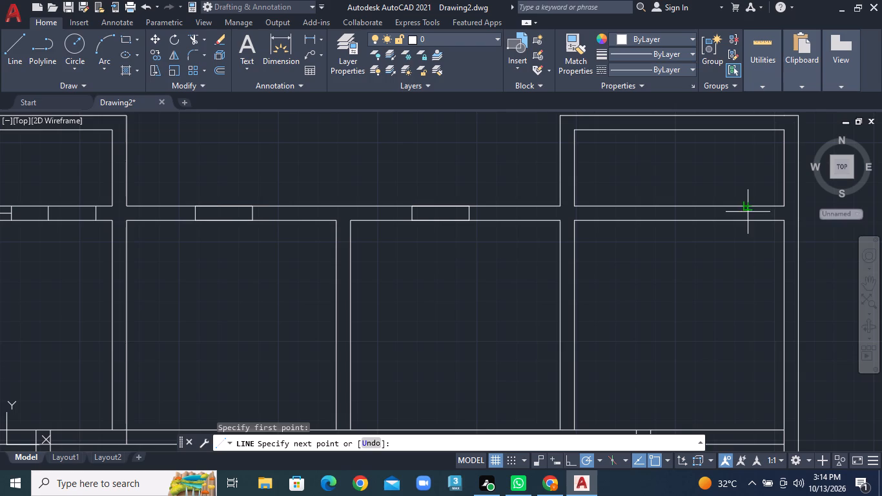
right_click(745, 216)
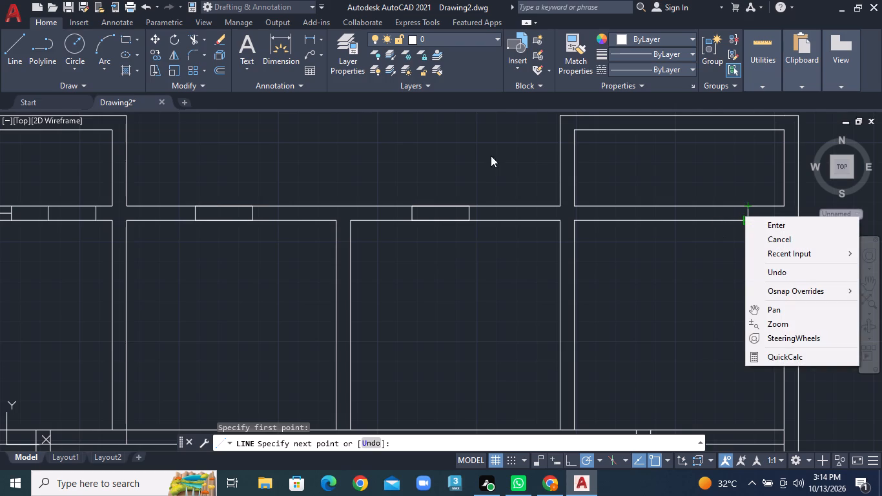
Draw a 3' by 9" rectangle using Dimensions within the wall north of the easternmost room, near the wall's east end.
click(139, 39)
click(143, 58)
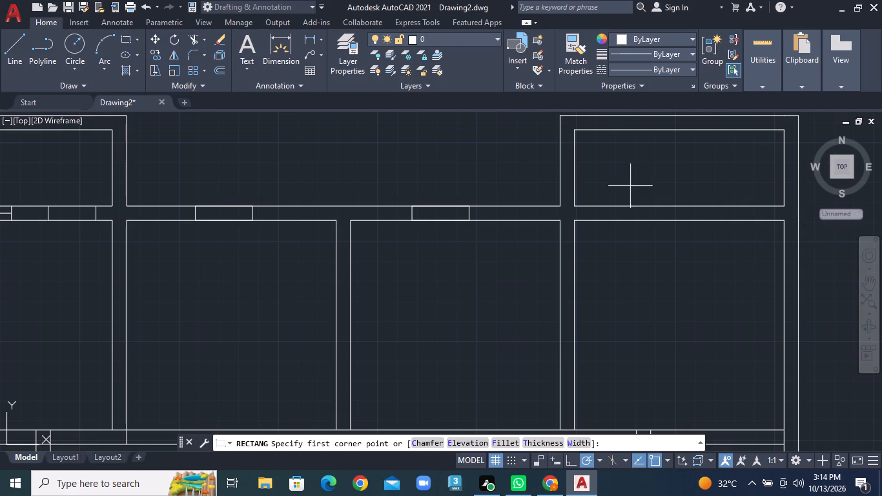
click(711, 205)
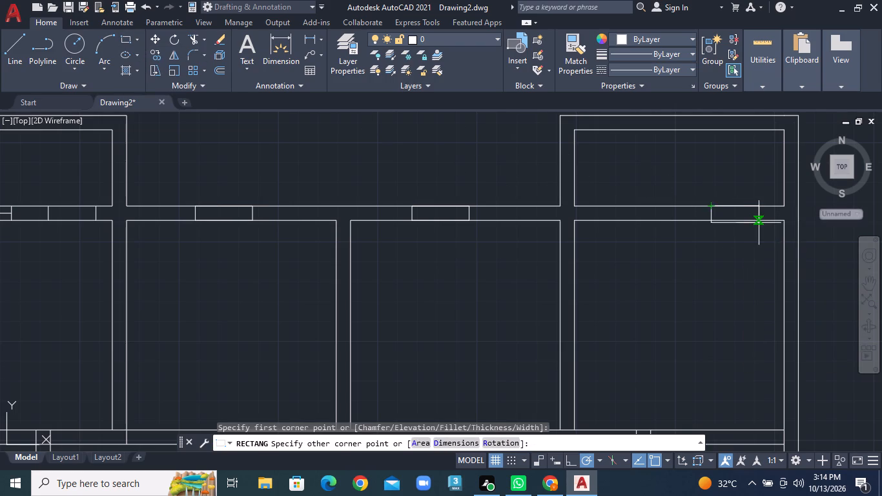
right_click(762, 223)
click(797, 289)
text(3')
key(Return)
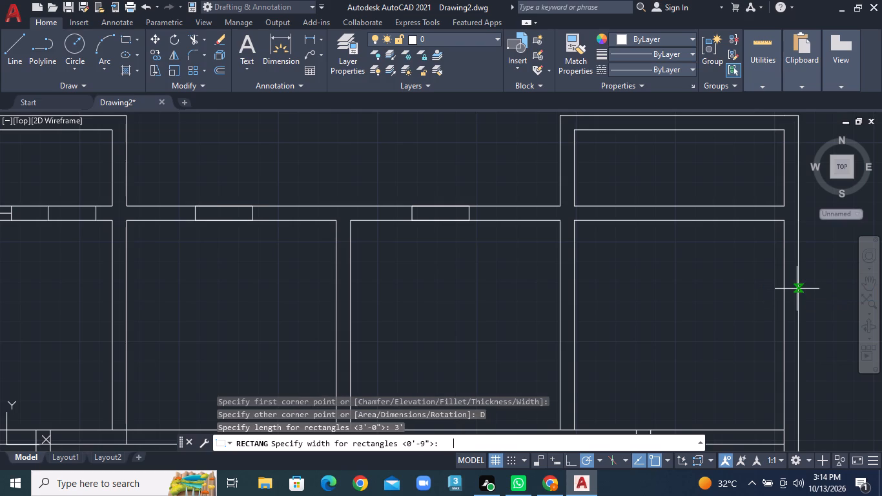
text(9")
key(Return)
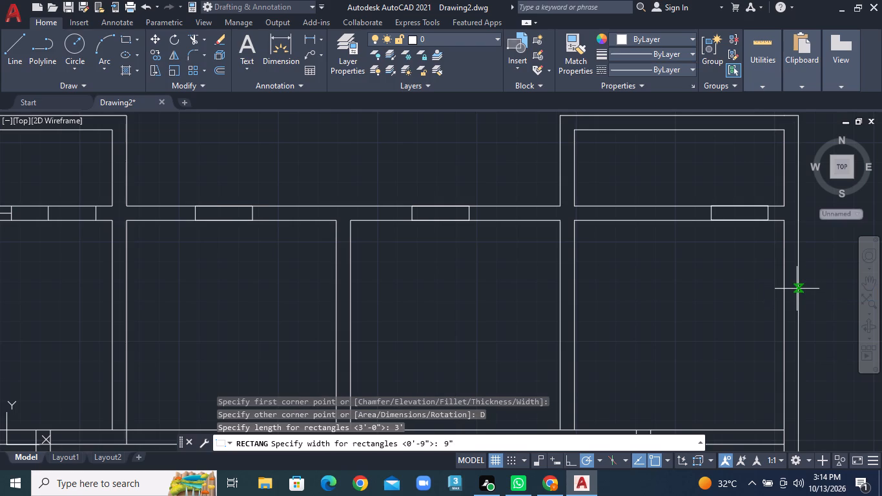
click(743, 297)
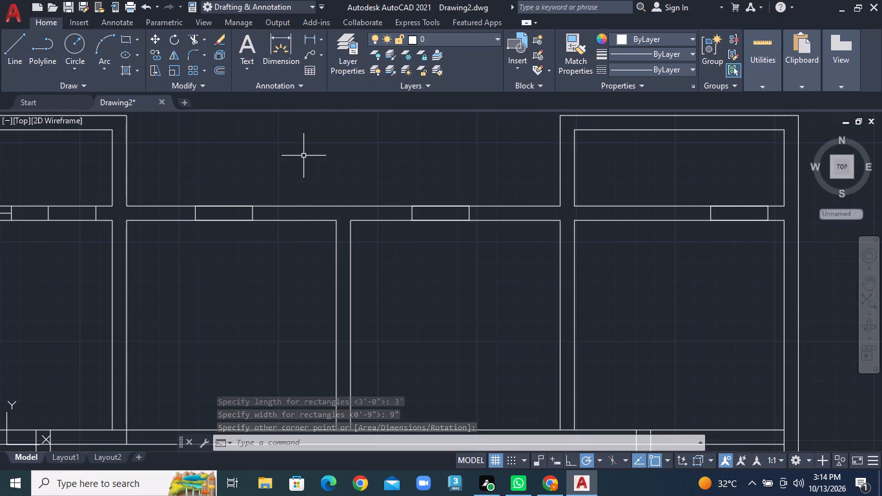
Draw a line across the thickness of the same wall, near its west end, to mark one side of an opening.
click(23, 52)
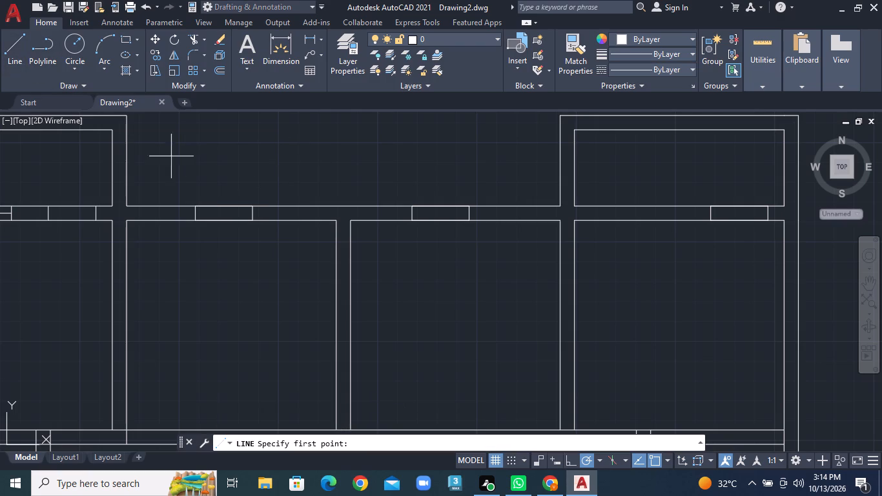
click(597, 205)
click(598, 217)
right_click(598, 217)
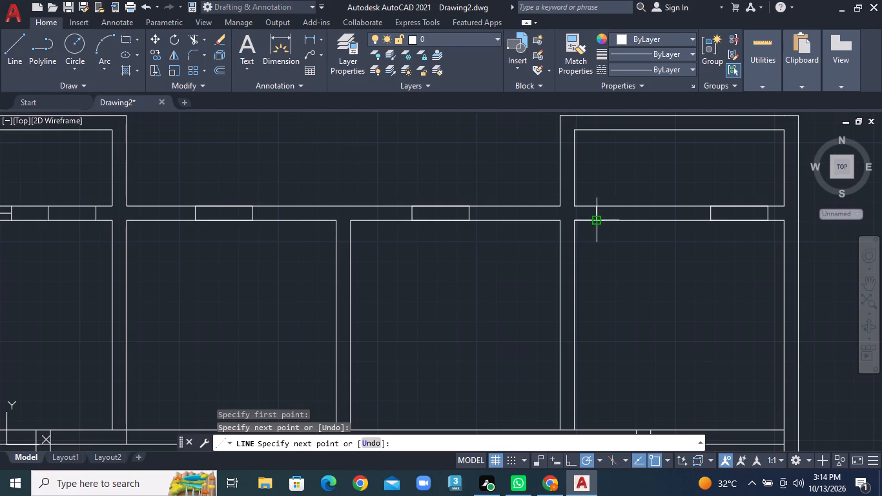
click(615, 227)
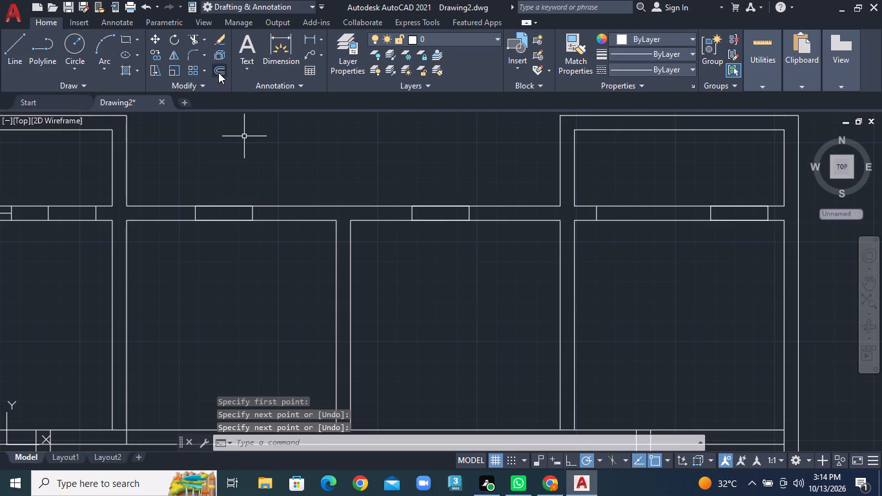
Offset the new cross-wall line 2'6" to the east to mark the other side of the opening.
click(223, 72)
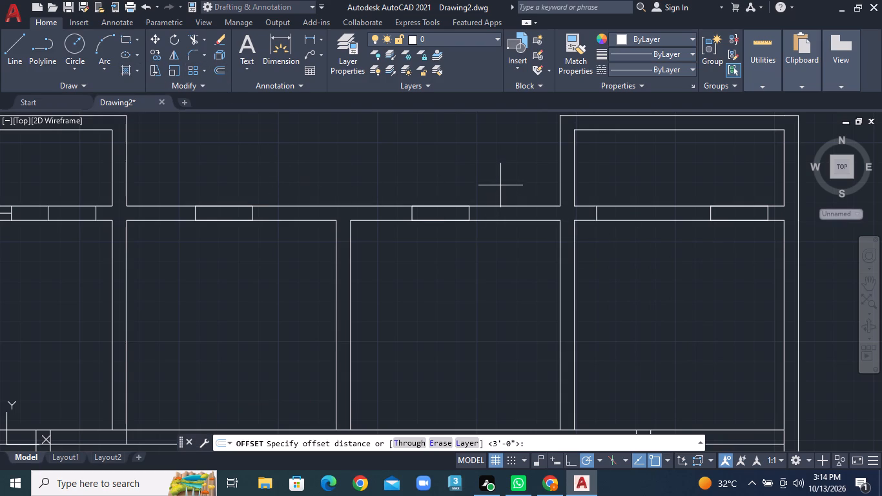
text(2')
text(6")
key(Return)
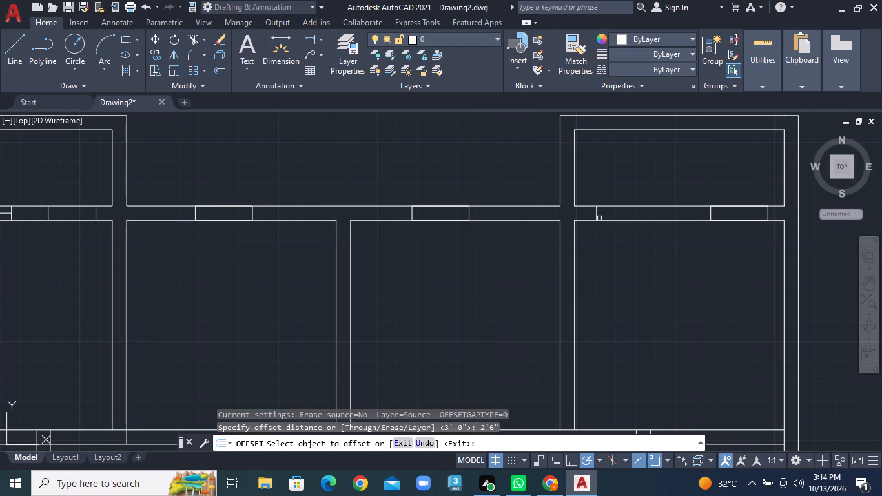
click(596, 212)
click(652, 214)
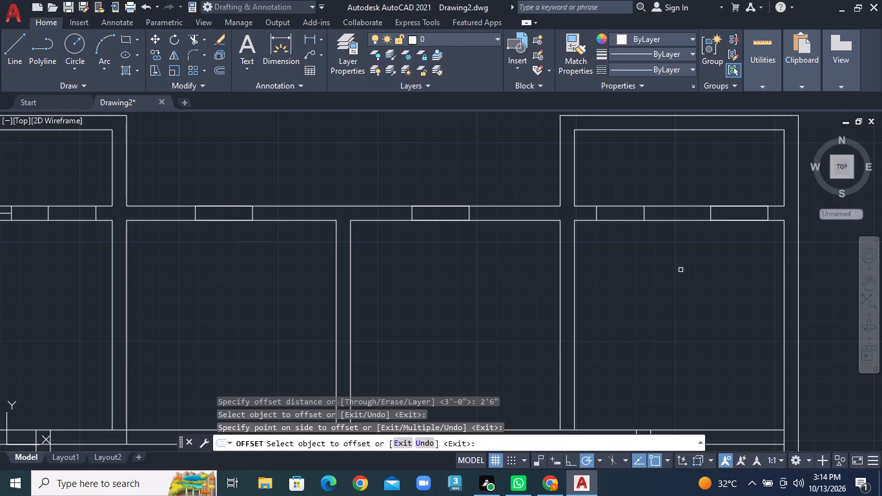
Draw a horizontal centre line through the 3' by 9" rectangle in the wall north of the second room from the west.
scroll(679, 273, down, 1)
middle_drag(656, 296, 701, 238)
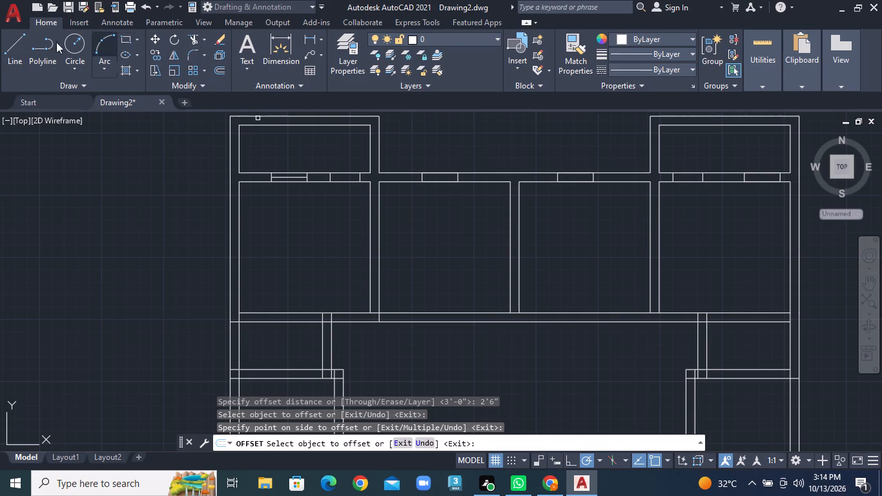
click(20, 42)
scroll(471, 175, up, 2)
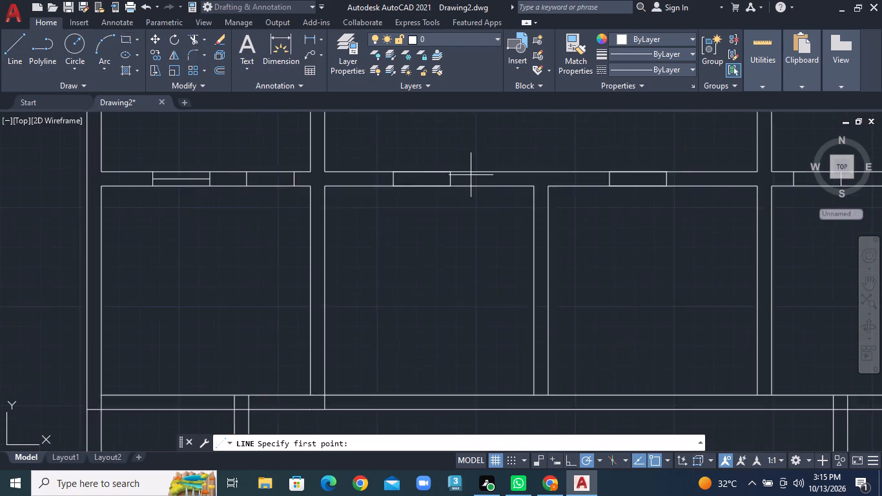
scroll(471, 175, up, 2)
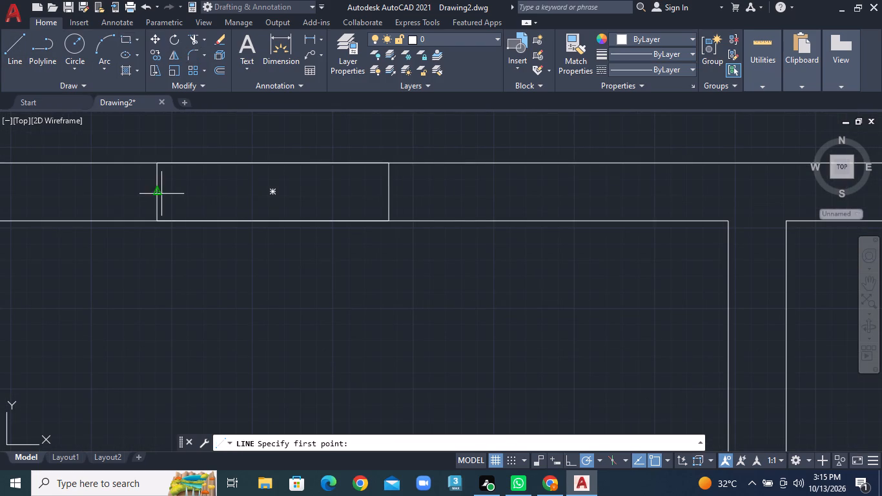
click(161, 192)
click(389, 189)
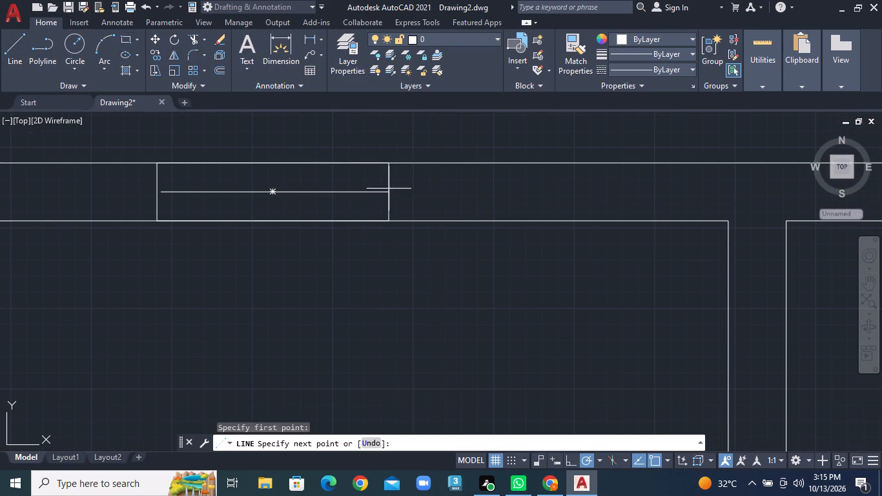
right_click(389, 189)
click(397, 193)
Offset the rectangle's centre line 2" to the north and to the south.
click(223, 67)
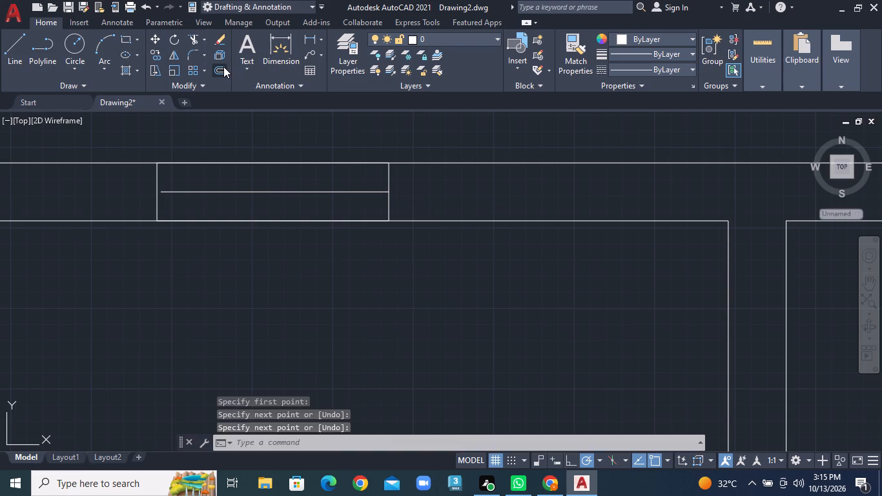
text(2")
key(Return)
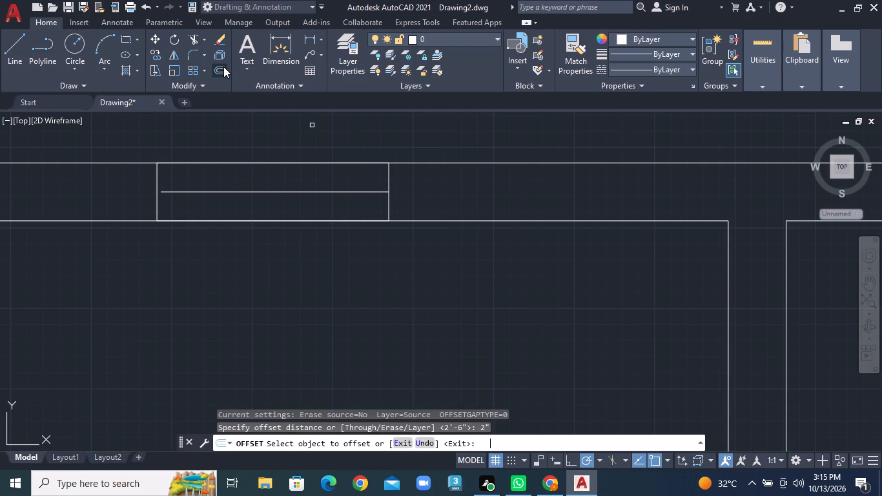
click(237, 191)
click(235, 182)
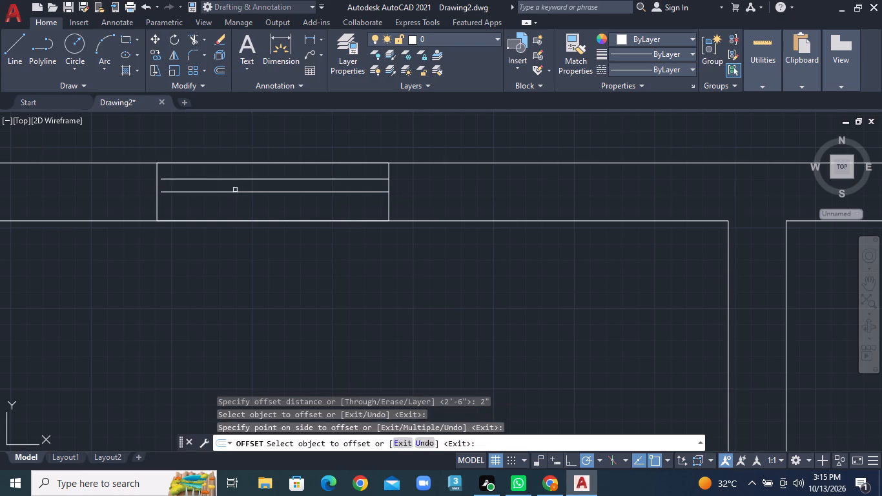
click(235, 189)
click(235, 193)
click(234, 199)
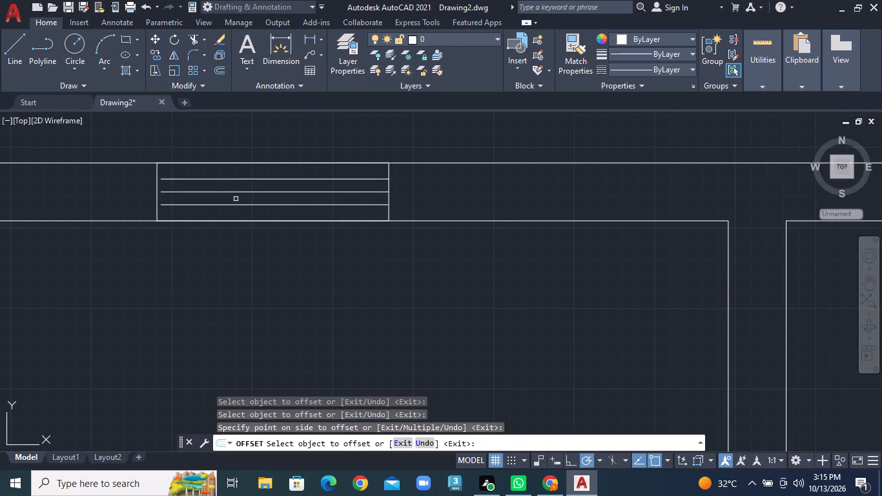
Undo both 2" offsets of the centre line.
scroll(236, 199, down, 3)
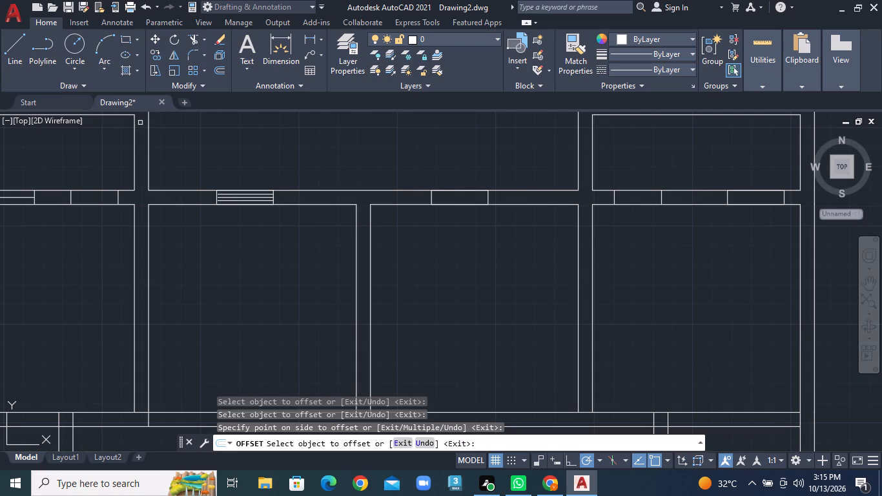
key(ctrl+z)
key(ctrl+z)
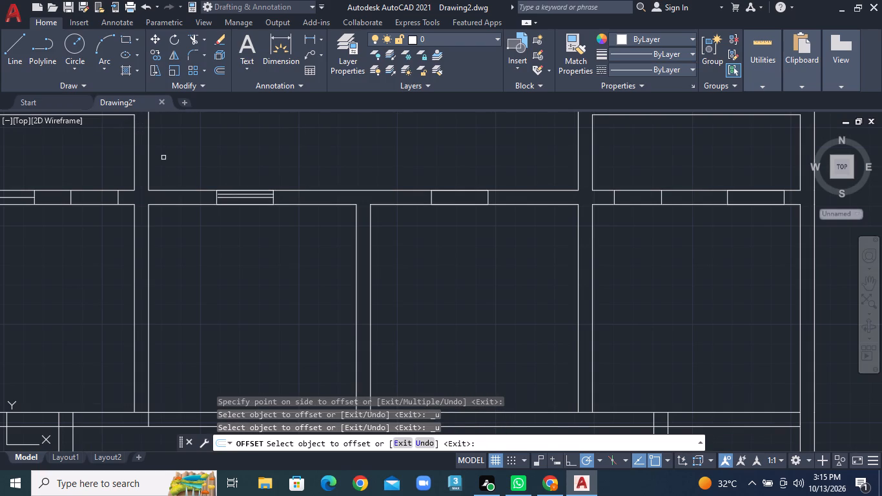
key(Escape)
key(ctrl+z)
Draw a short line from the centre line's west end to the rectangle's west edge to close the gap.
scroll(269, 207, up, 2)
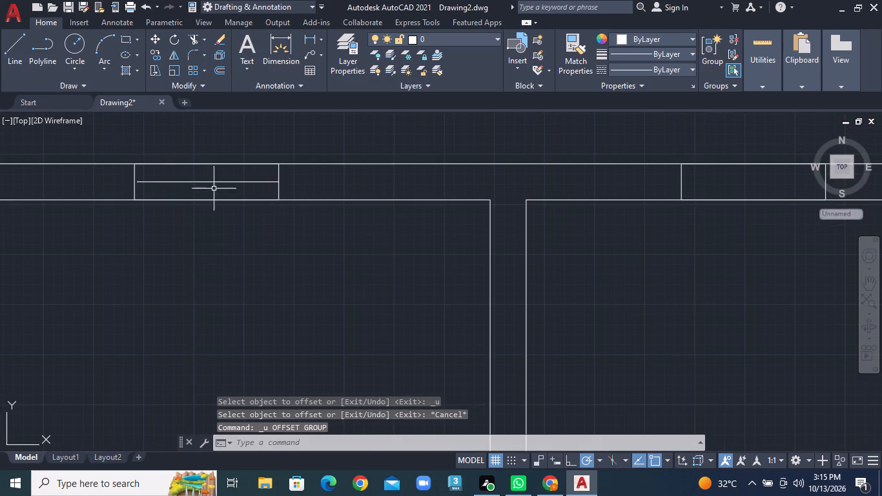
scroll(164, 176, up, 1)
click(19, 61)
scroll(112, 173, up, 4)
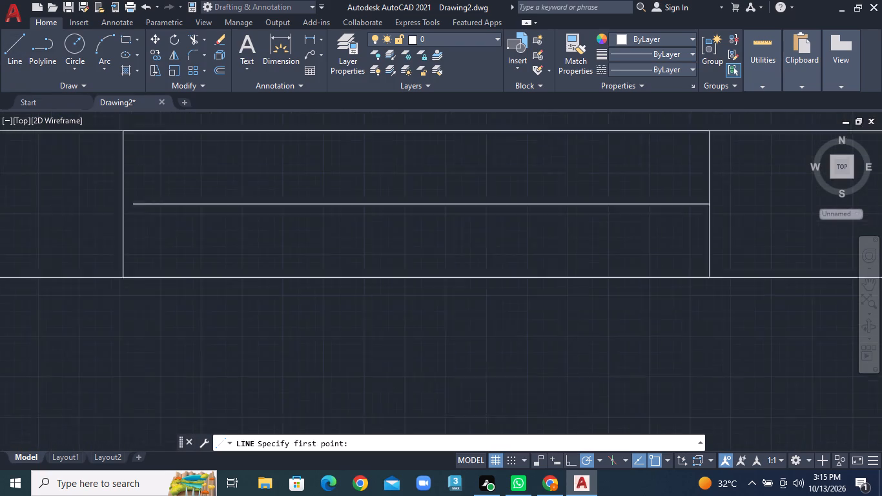
click(141, 220)
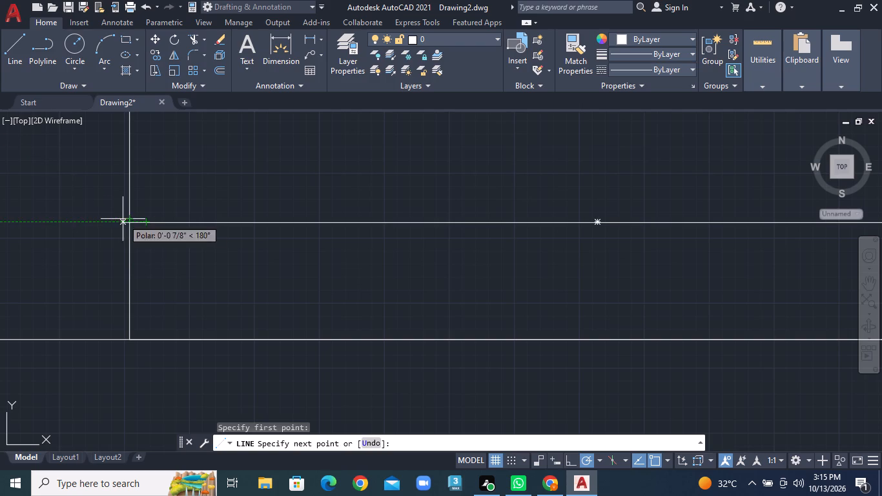
click(127, 219)
right_click(127, 219)
click(154, 227)
Offset the long centre line 1" to the north and to the south inside the rectangle.
scroll(181, 226, down, 2)
scroll(181, 226, up, 1)
scroll(181, 226, down, 1)
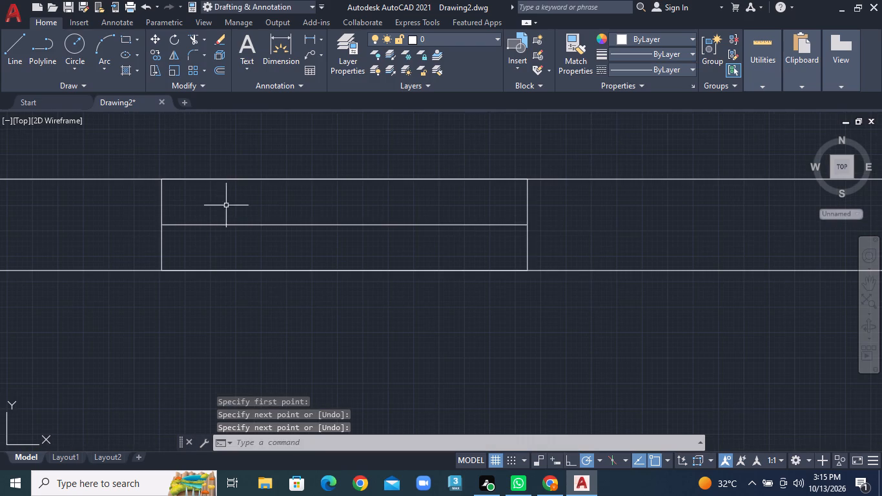
click(218, 72)
text(1")
key(Return)
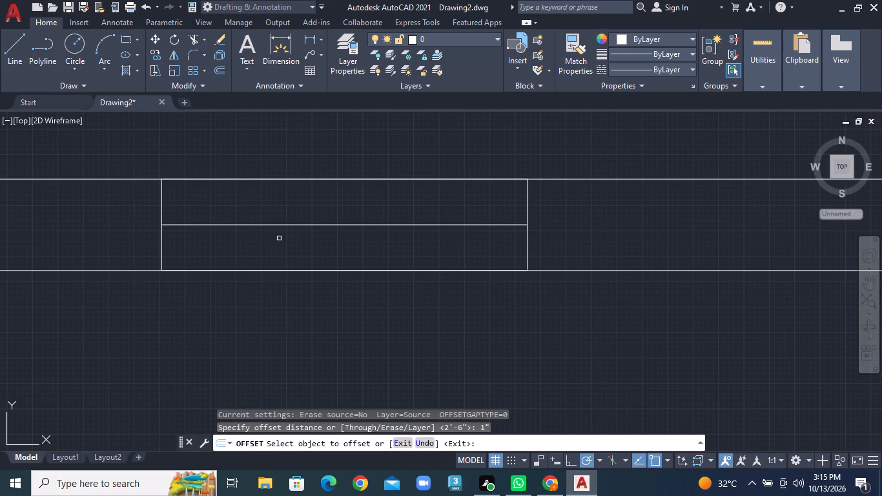
click(279, 225)
click(280, 207)
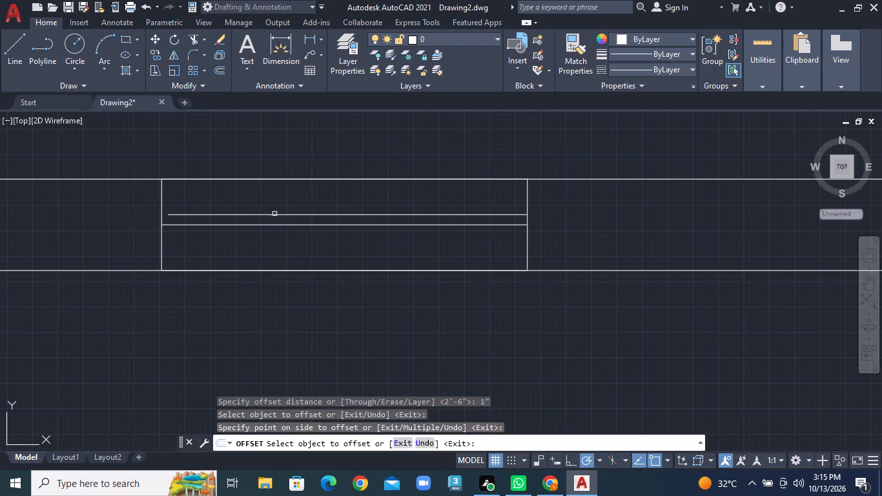
click(260, 227)
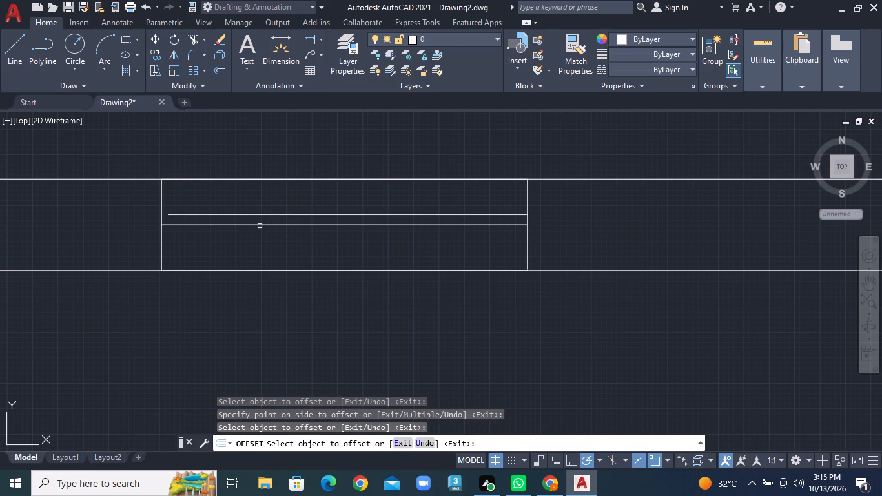
click(260, 226)
click(258, 240)
Offset the short gap-closing segment at the centre line's west end 1" to the north and to the south.
scroll(130, 211, up, 2)
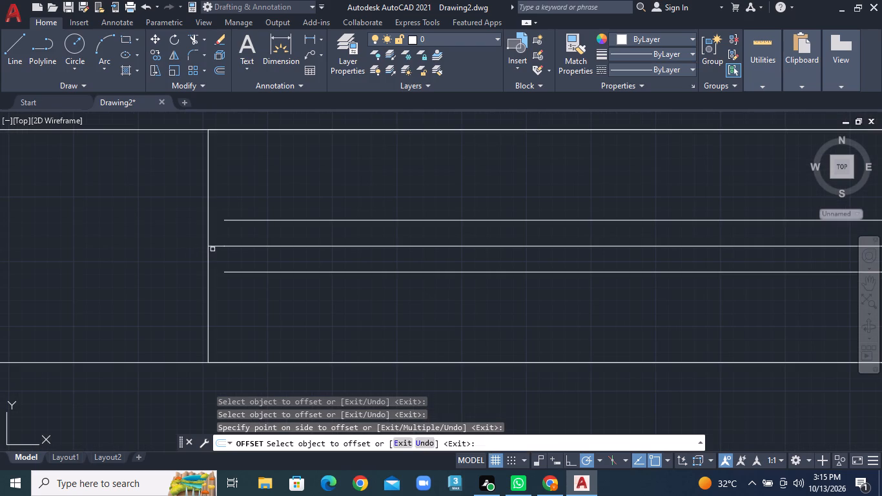
click(213, 247)
click(213, 223)
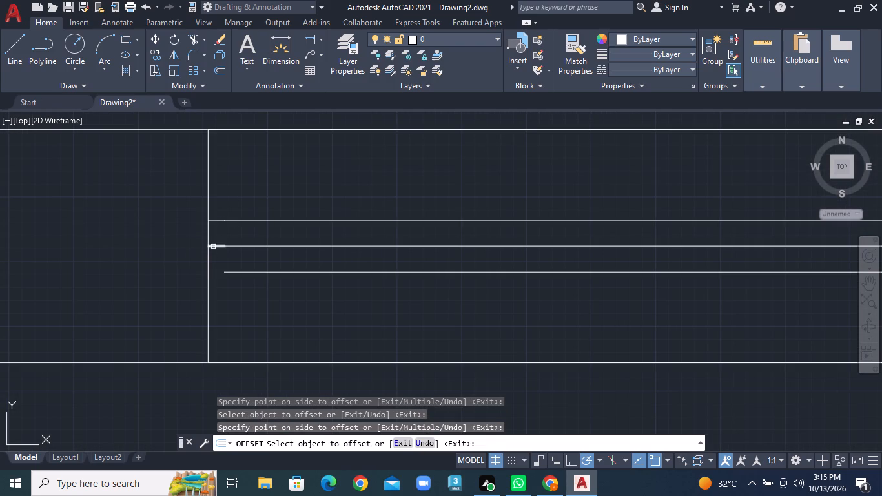
click(213, 247)
click(213, 262)
scroll(286, 248, down, 7)
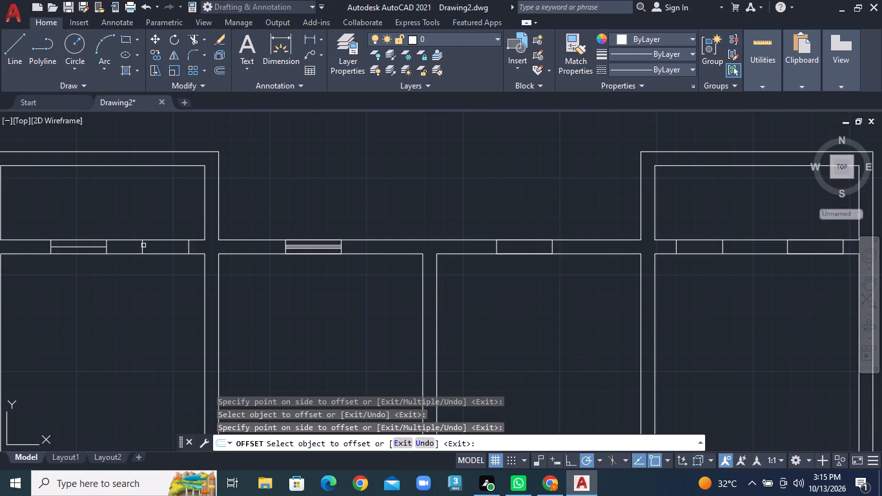
Offset the westernmost window's centre line 1" to the north and to the south.
middle_drag(94, 238, 305, 234)
scroll(280, 238, up, 3)
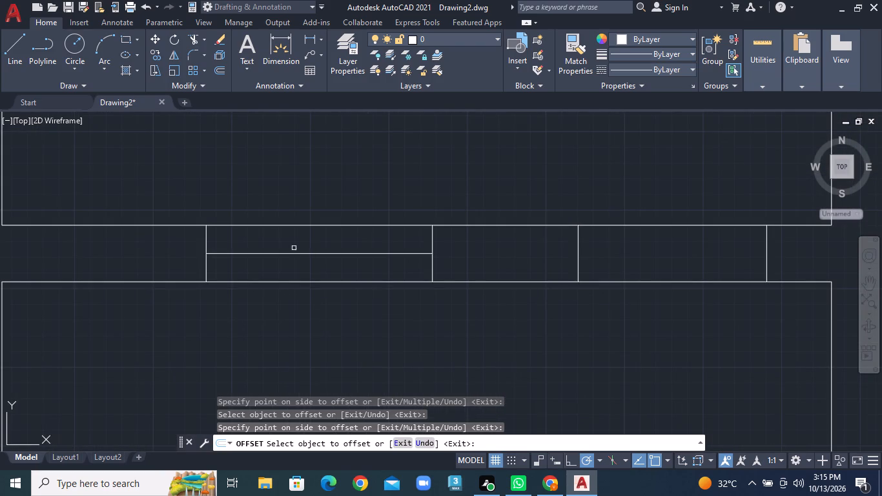
click(298, 254)
click(298, 242)
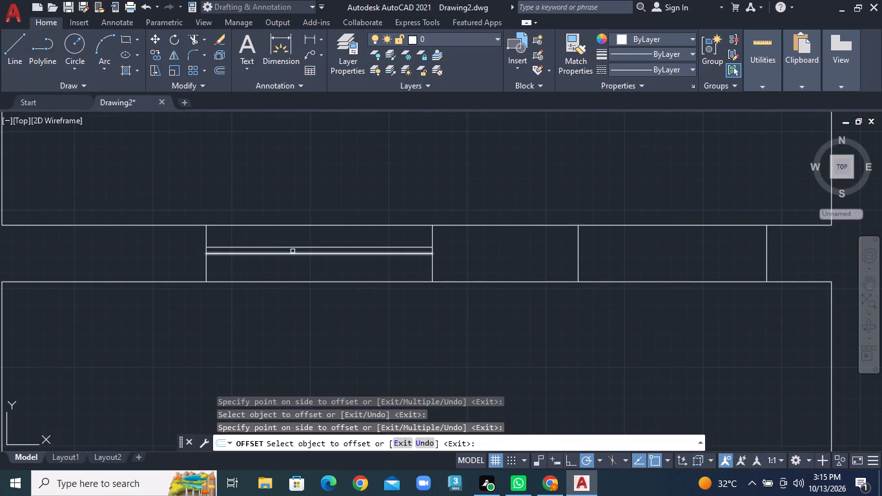
click(292, 252)
click(285, 263)
Draw a horizontal centre line between the side midpoints of the third window rectangle from the west.
scroll(335, 267, down, 6)
middle_drag(572, 285, 562, 282)
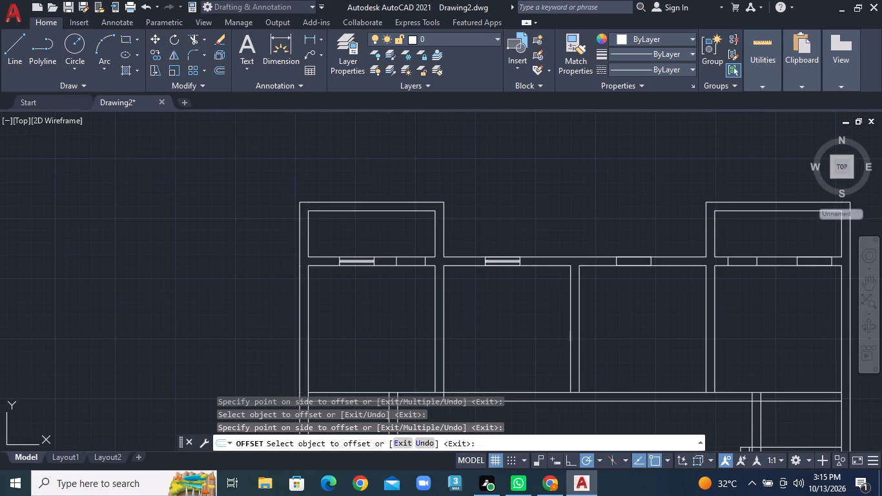
middle_drag(562, 282, 276, 224)
scroll(340, 189, up, 2)
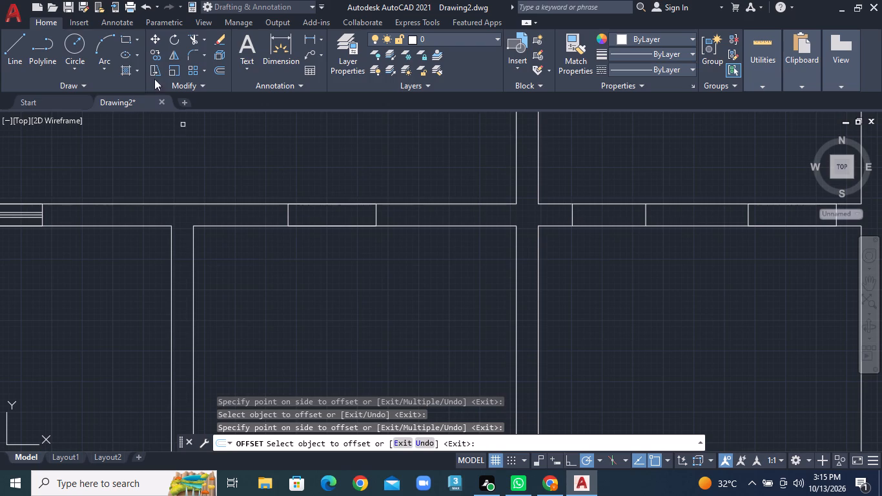
click(17, 48)
scroll(263, 218, up, 2)
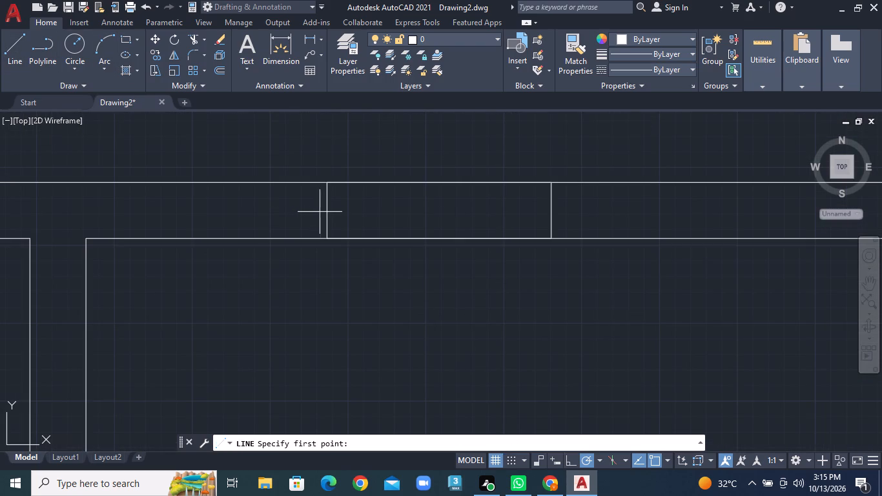
click(325, 212)
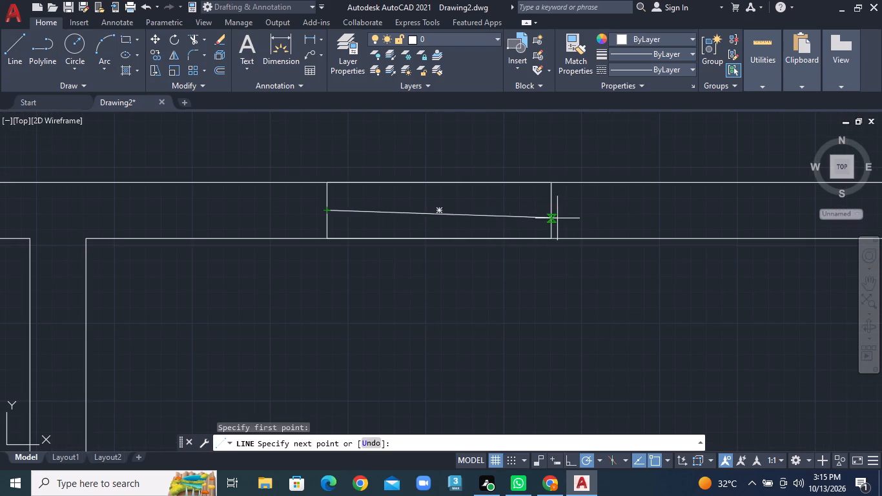
click(553, 211)
right_click(553, 211)
click(571, 218)
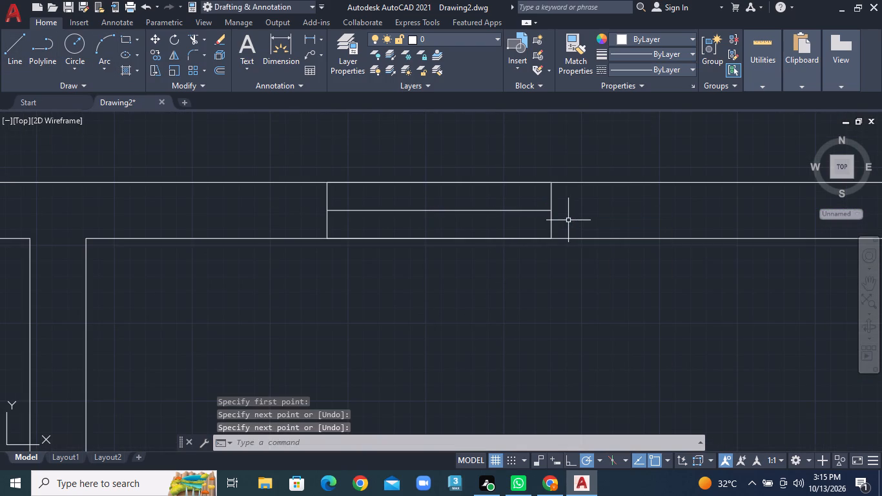
Offset the third window's centre line 1" to the north and to the south.
click(217, 67)
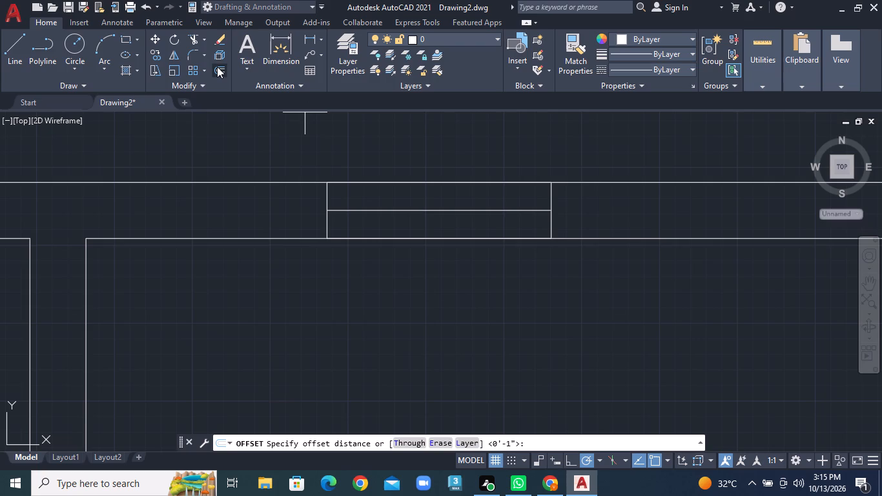
text(1")
key(Return)
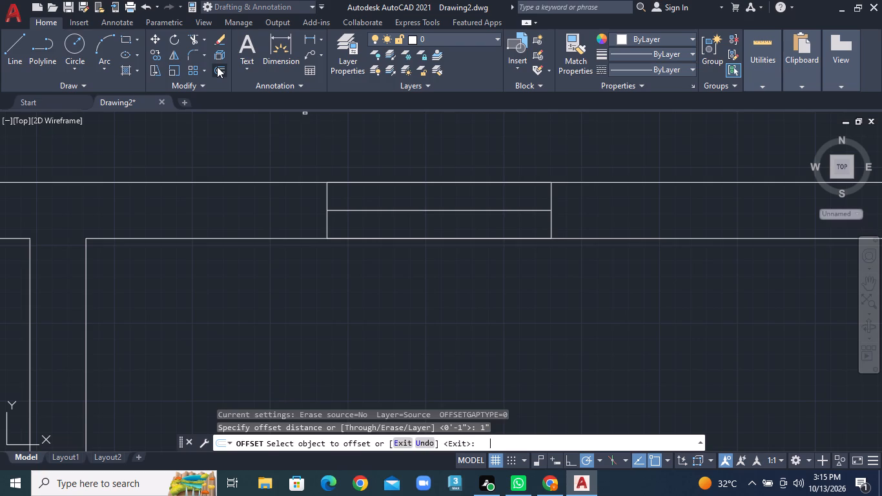
scroll(325, 178, down, 1)
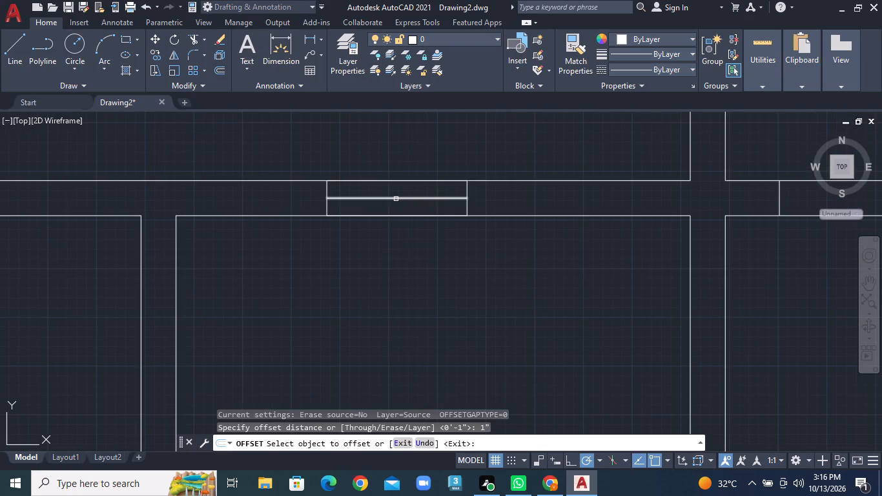
click(396, 199)
click(398, 186)
click(395, 198)
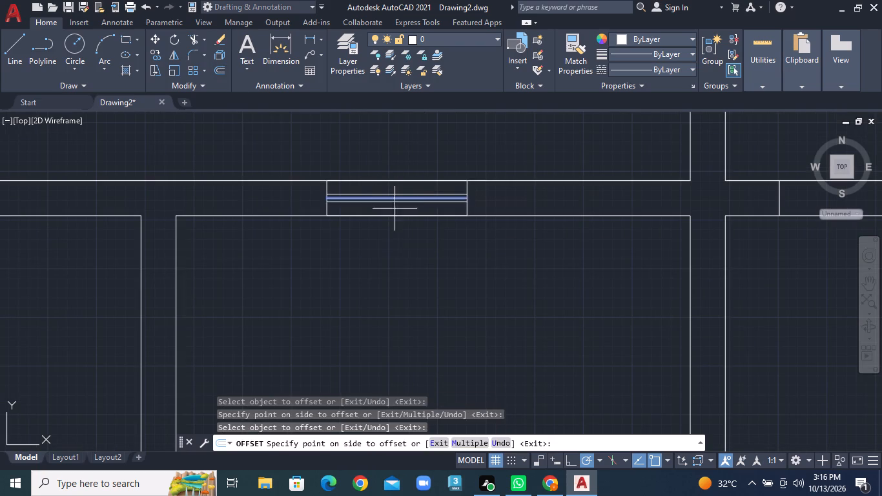
click(395, 217)
Draw a horizontal centre line between the side midpoints of the easternmost window rectangle.
scroll(463, 202, down, 3)
middle_drag(602, 200, 509, 204)
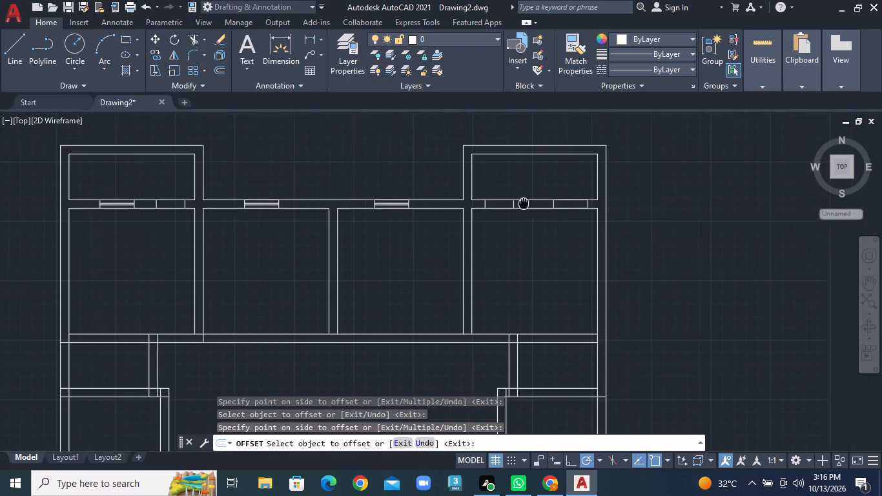
middle_drag(509, 204, 501, 205)
scroll(512, 203, up, 1)
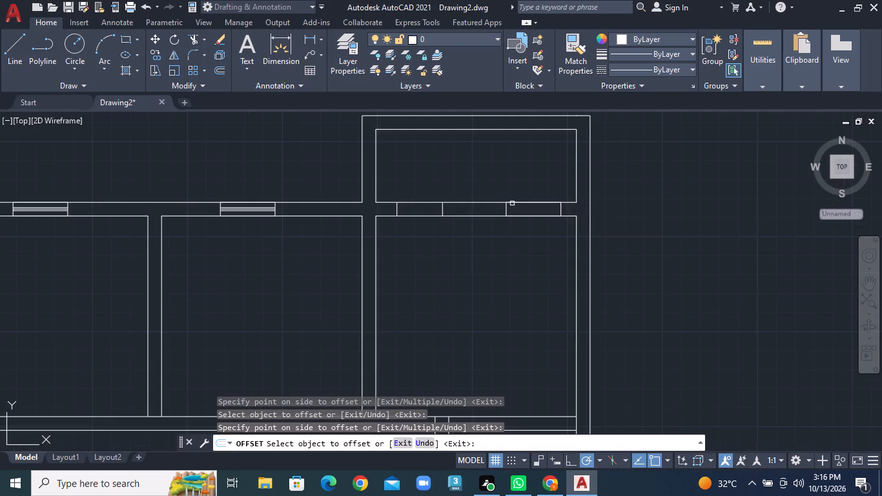
scroll(512, 203, up, 2)
middle_drag(512, 203, 359, 197)
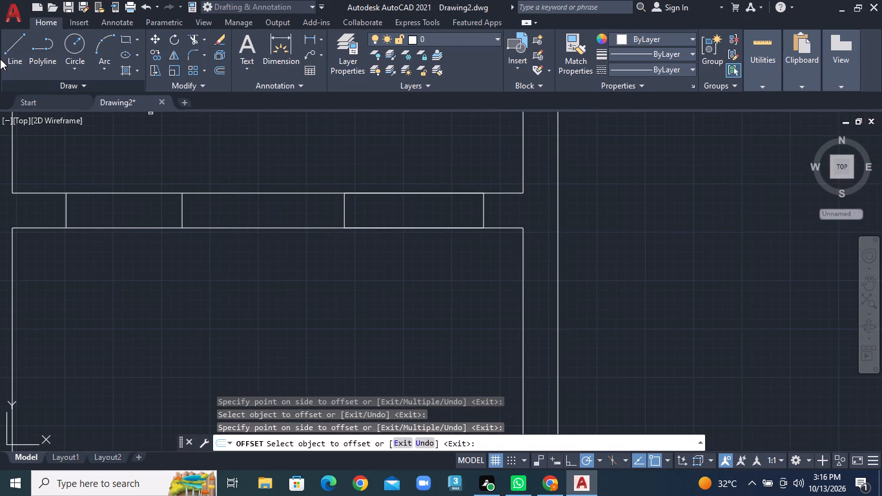
click(12, 54)
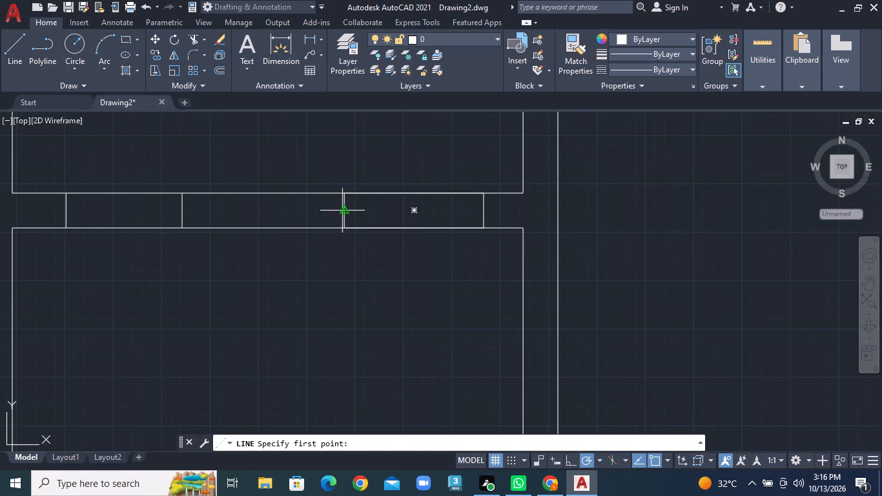
click(342, 211)
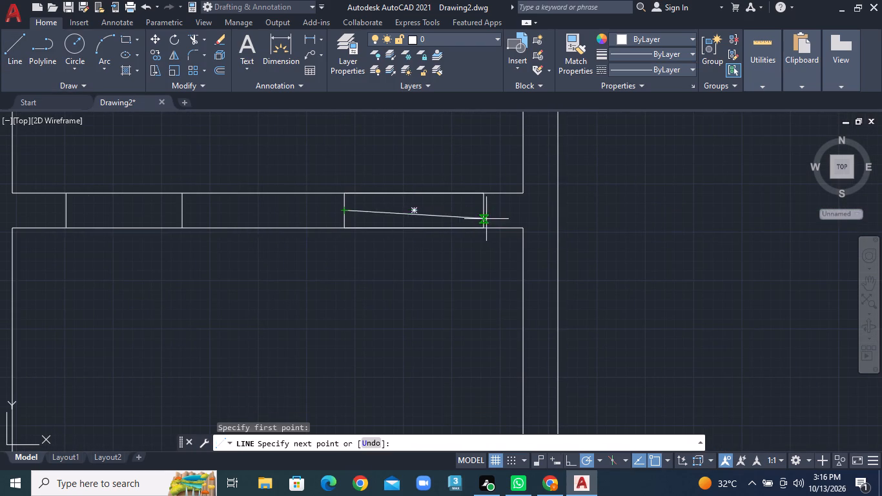
click(484, 212)
right_click(484, 212)
click(493, 217)
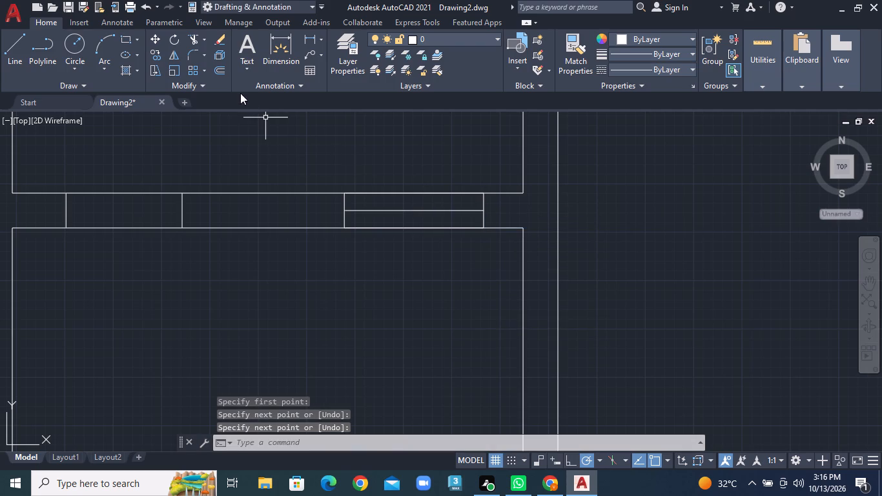
Offset the easternmost window's centre line 1" to the north and to the south.
click(221, 71)
text(1")
key(Return)
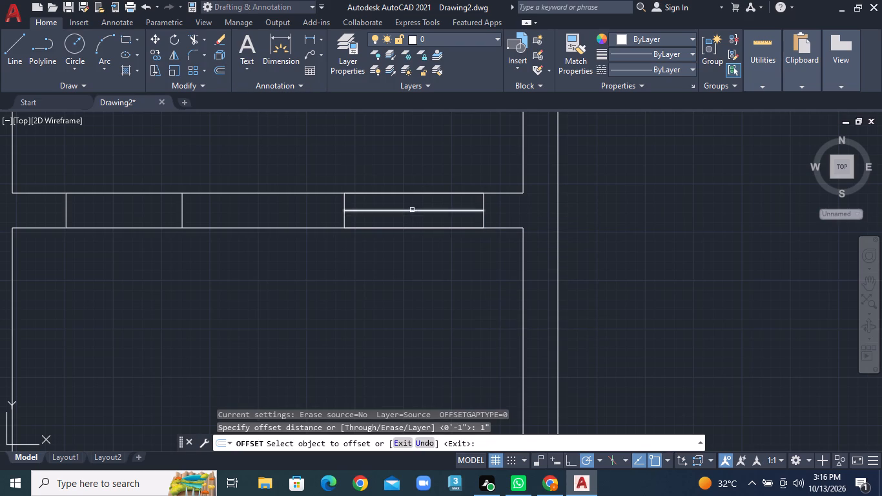
click(412, 210)
click(412, 200)
click(414, 212)
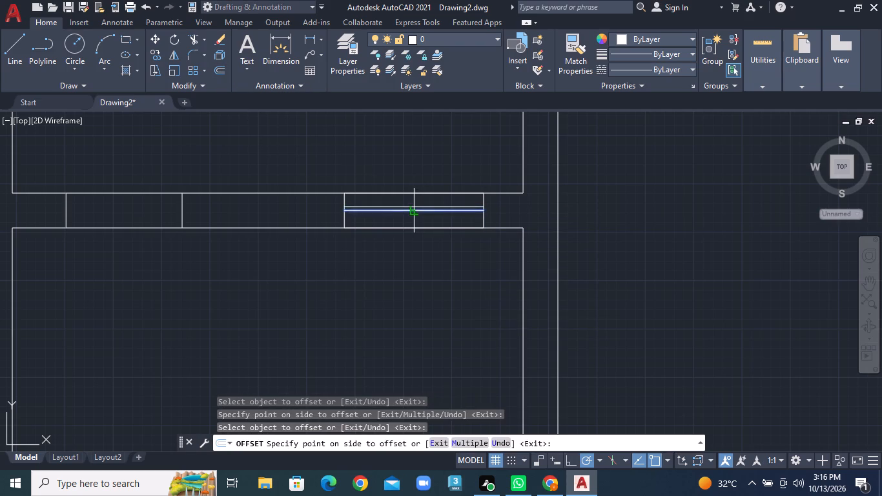
click(414, 224)
Trim both wall lines across the door opening just east of the westernmost window.
scroll(414, 224, down, 5)
middle_drag(365, 286, 426, 238)
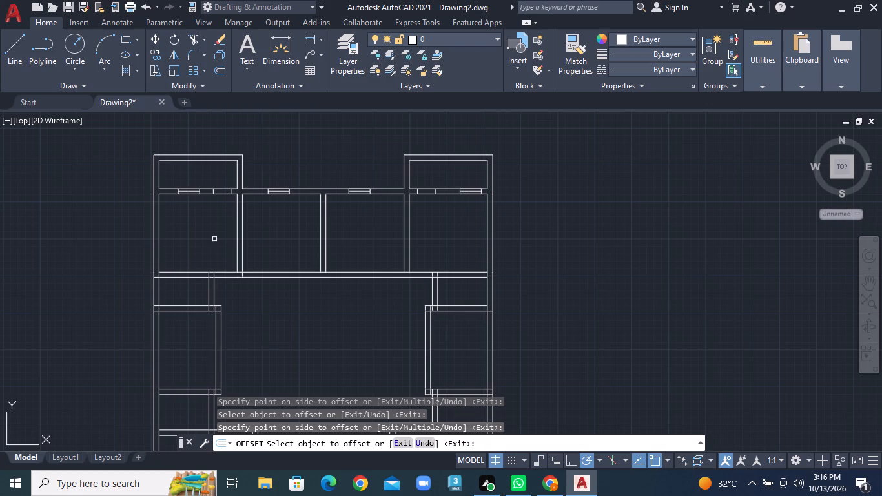
scroll(234, 227, up, 3)
scroll(203, 165, up, 2)
middle_drag(200, 165, 360, 354)
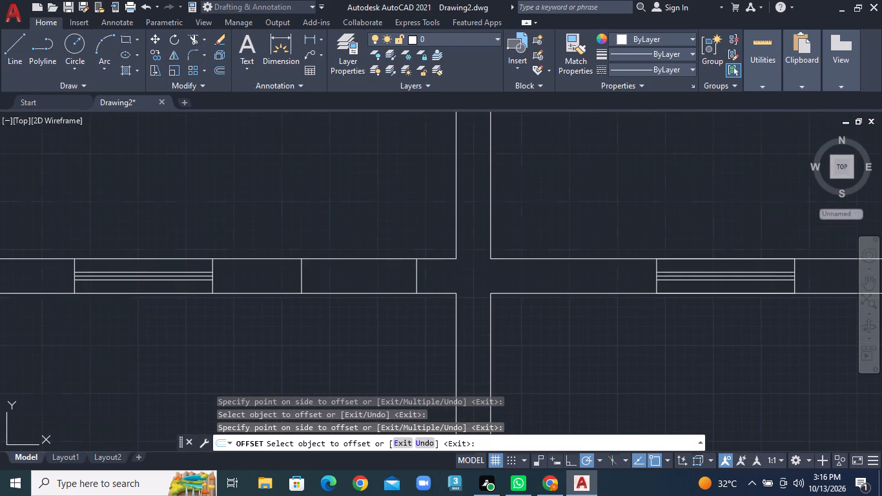
click(376, 240)
drag(369, 299, 369, 291)
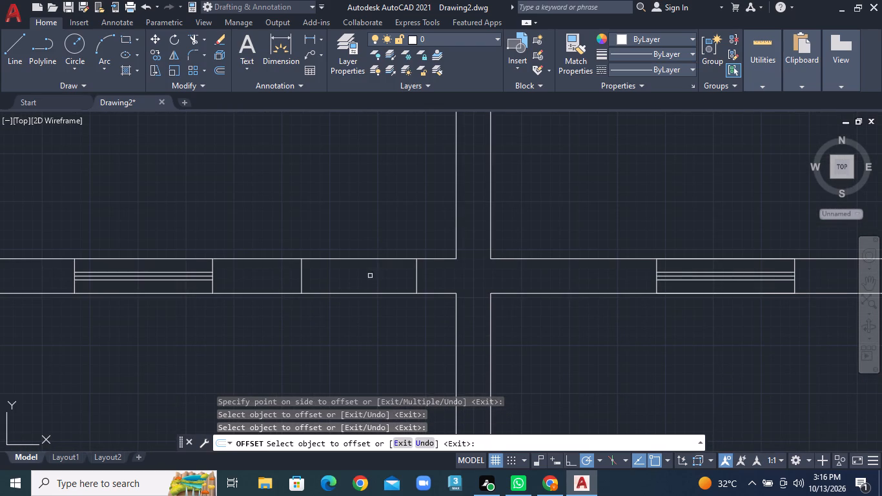
click(374, 227)
click(205, 36)
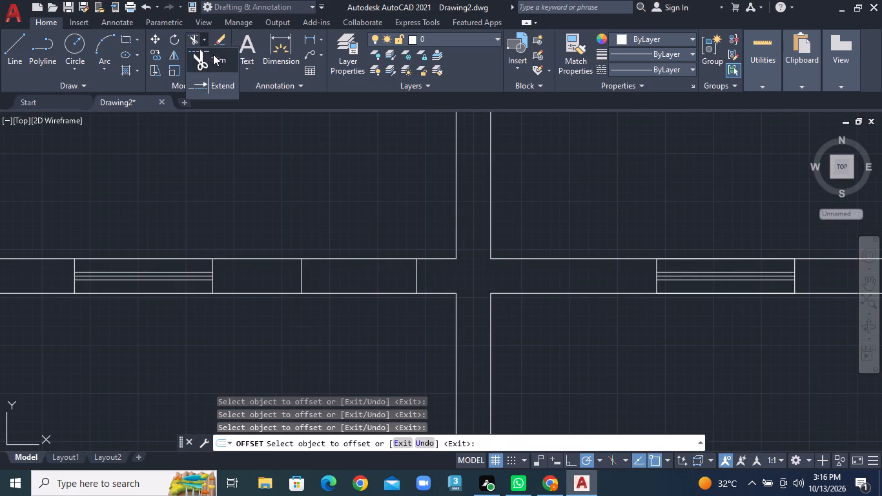
click(213, 54)
click(330, 241)
click(325, 309)
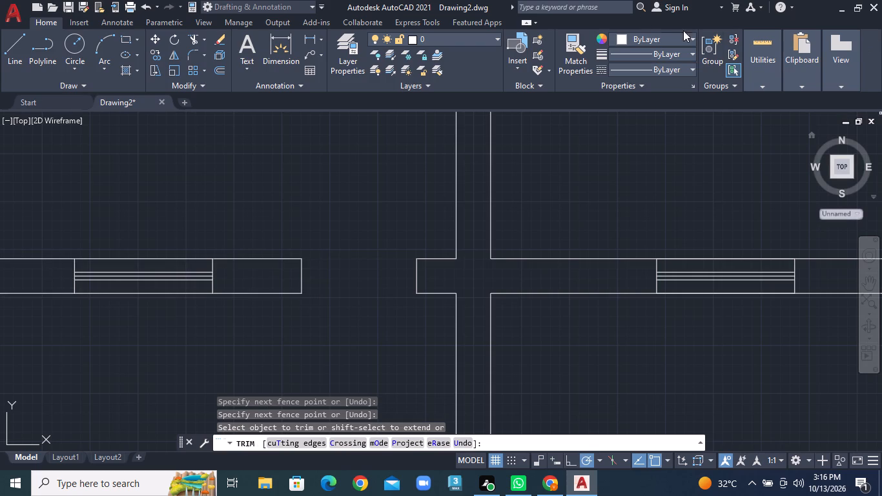
From the western opening's east jamb midpoint, draw the door leaf with lines 1" west, 2' north, 1" west, 2' south and 1" east.
click(1, 48)
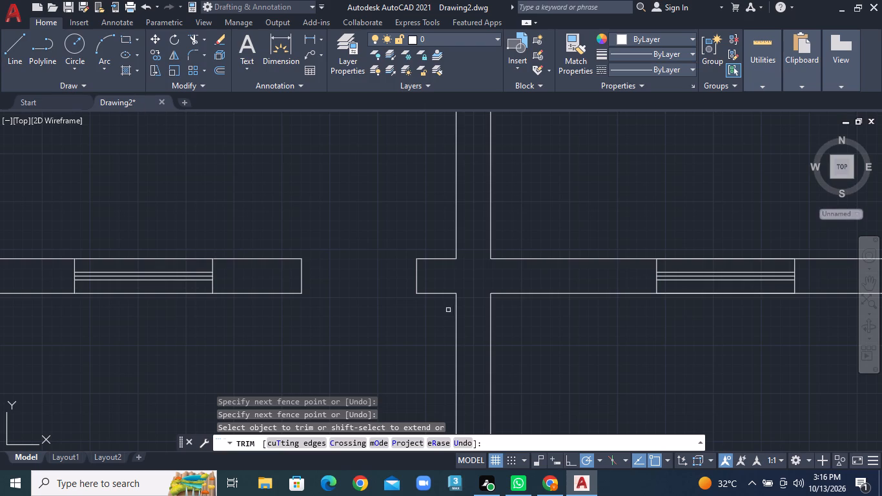
click(8, 58)
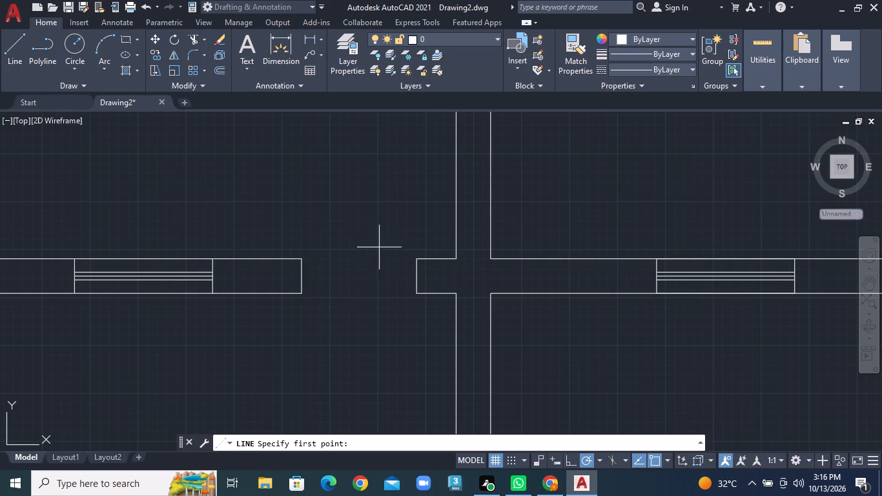
click(413, 273)
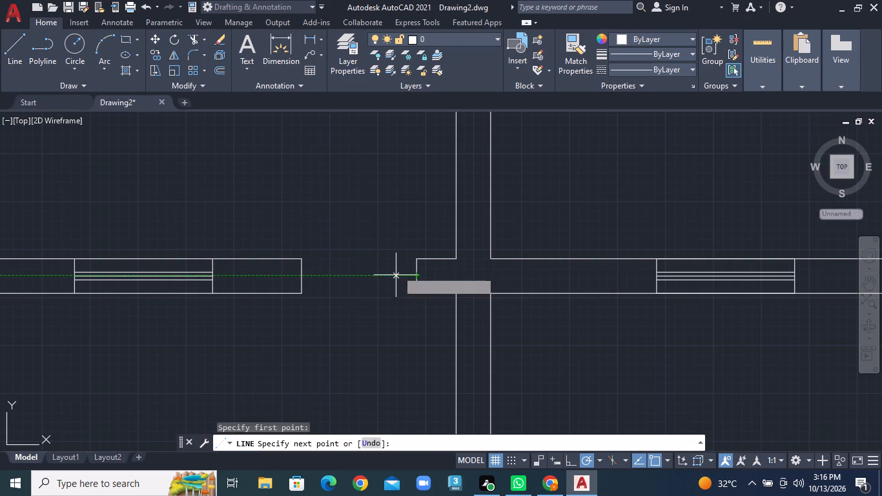
text(1")
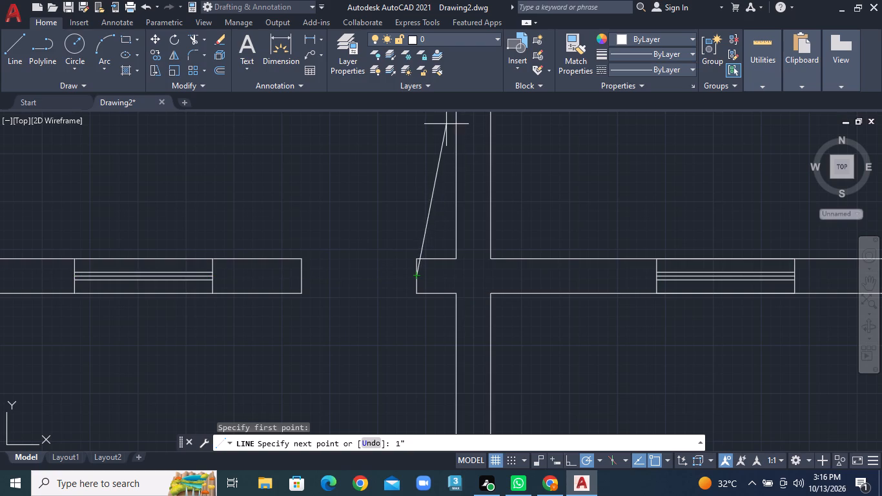
key(Return)
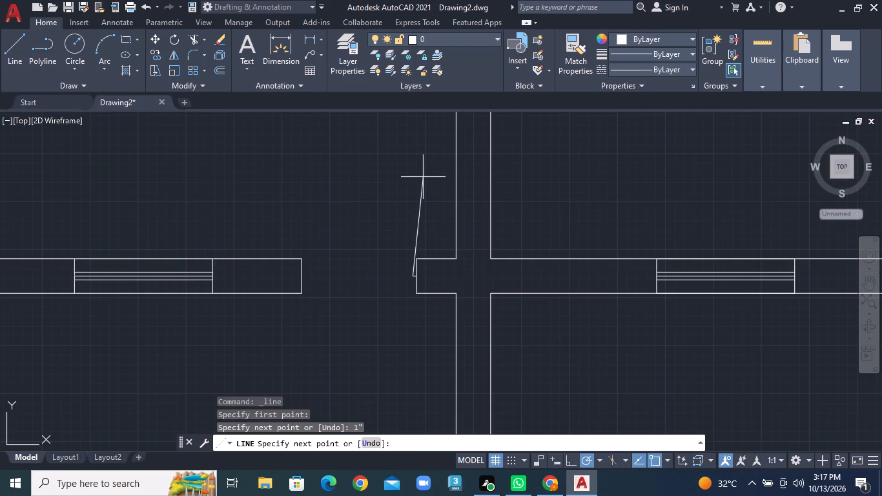
text(2')
key(Return)
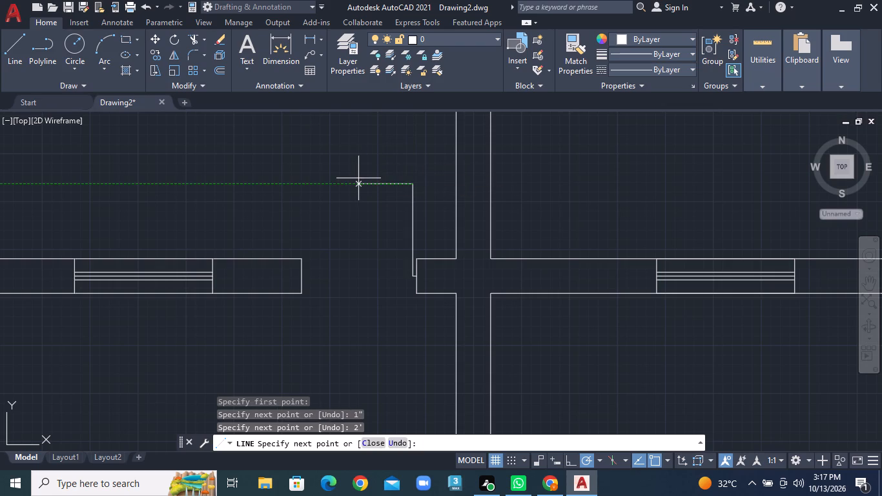
text(1")
key(Return)
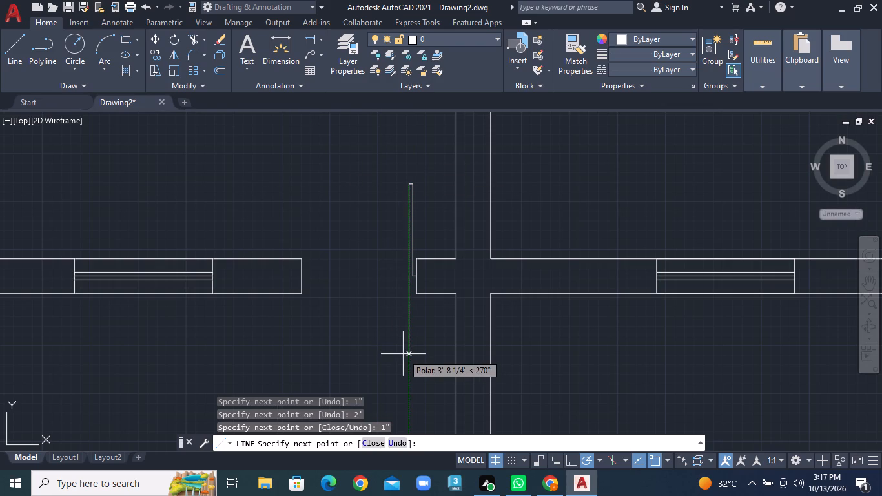
text(2')
key(Return)
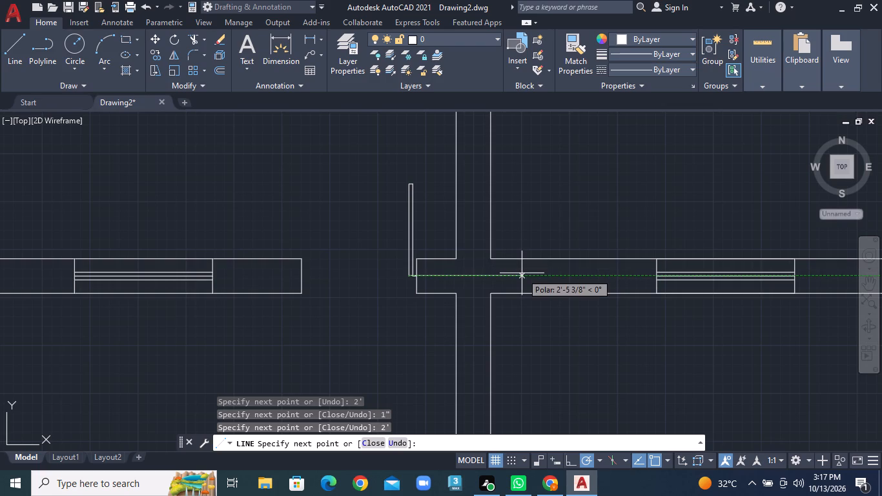
text(1")
key(Return)
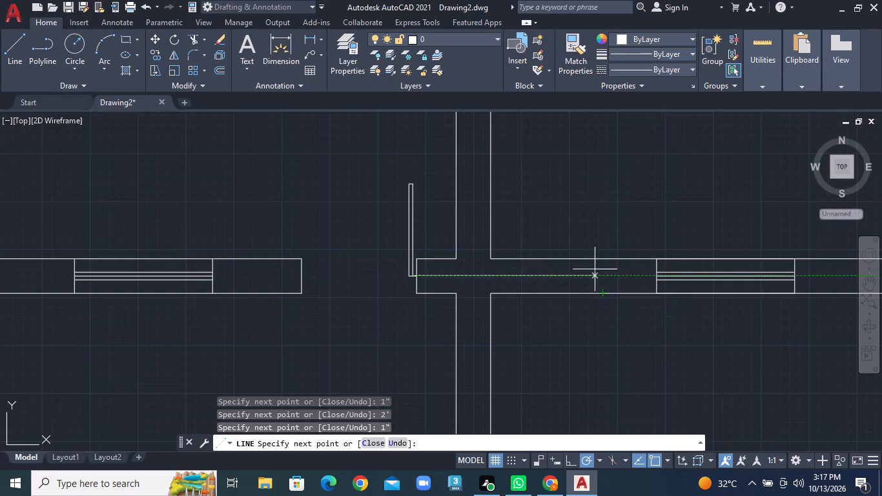
right_click(401, 338)
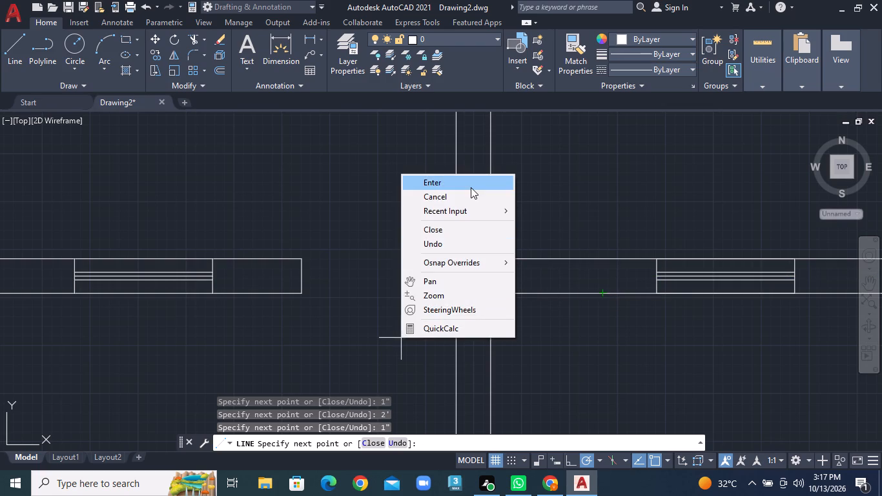
click(471, 187)
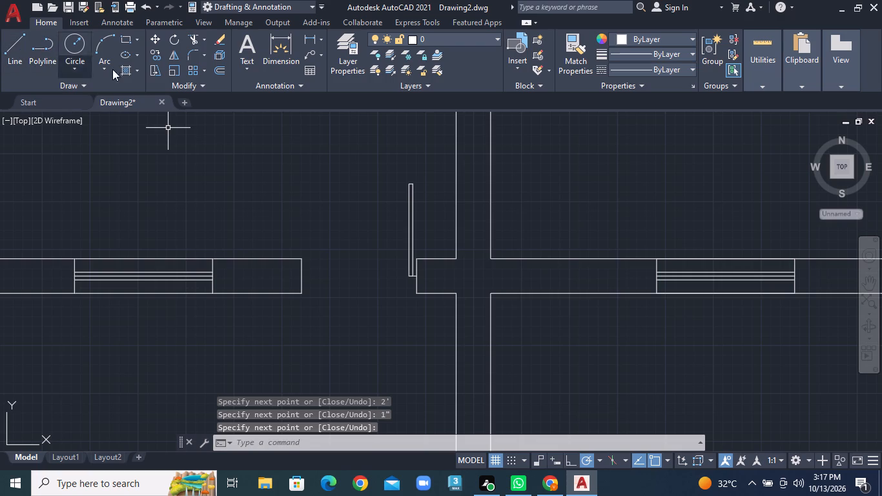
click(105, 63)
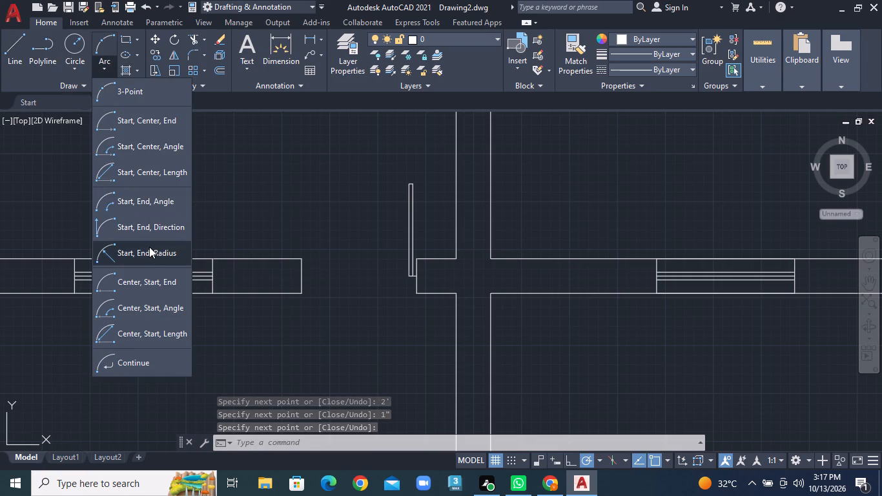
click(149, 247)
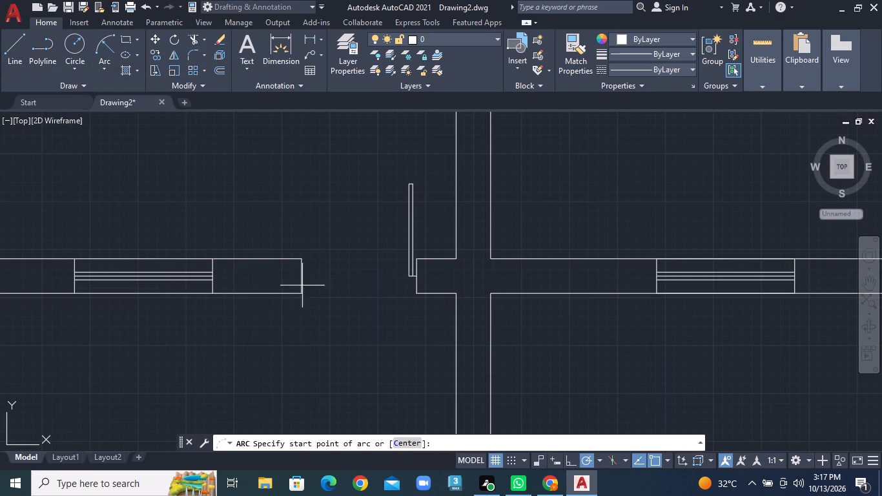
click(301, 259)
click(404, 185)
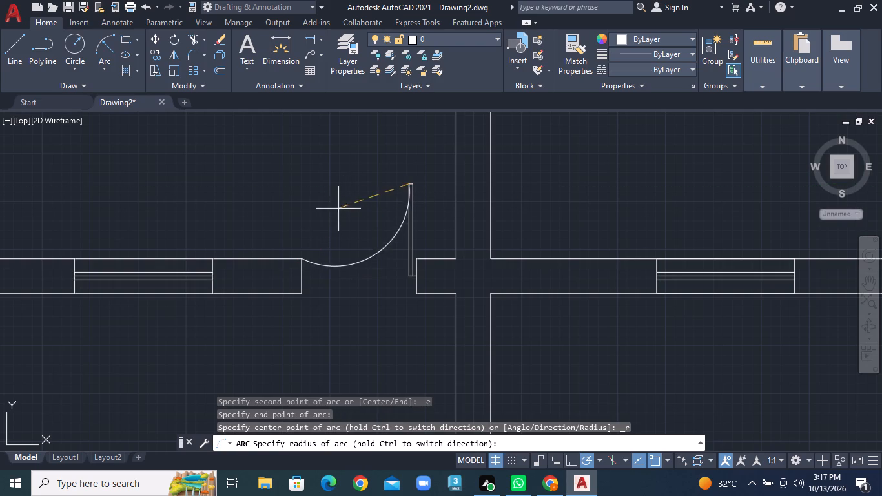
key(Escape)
Draw a Start, End, Radius swing arc from the western door leaf's northwest corner to the north corner of the opposite jamb.
click(96, 63)
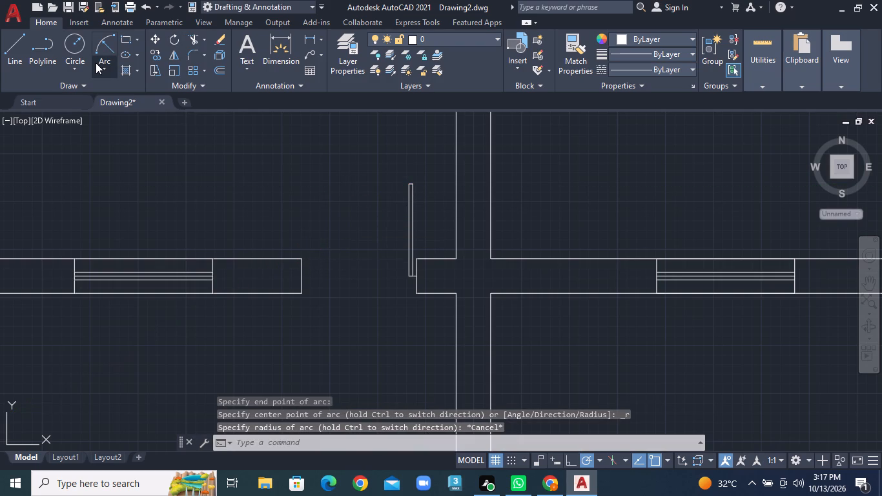
click(142, 244)
scroll(484, 235, up, 1)
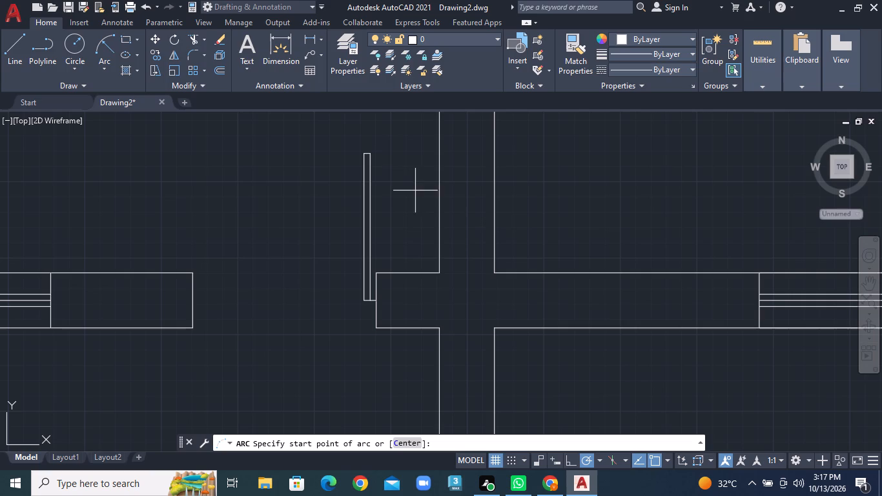
click(364, 157)
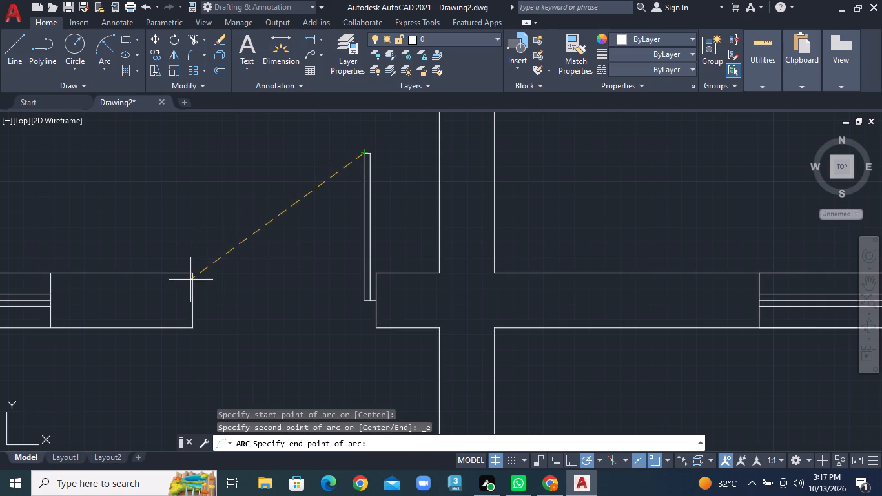
click(190, 271)
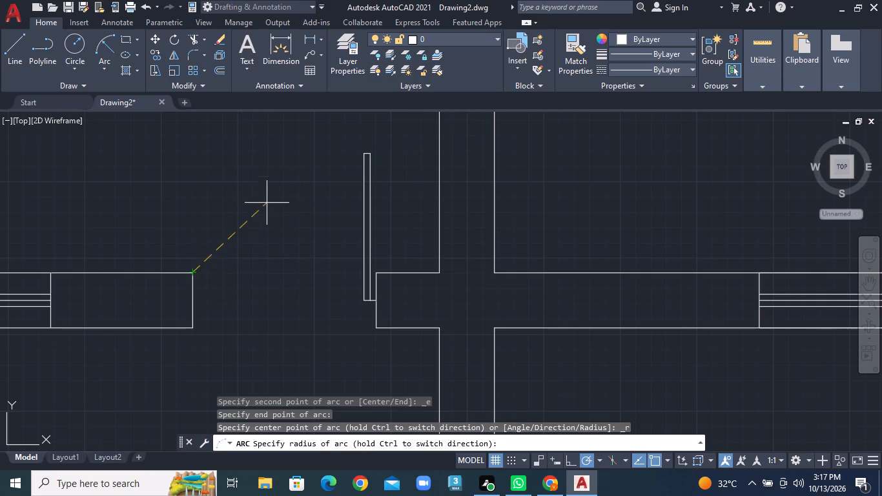
click(340, 209)
Trim both wall lines across the door opening just west of the easternmost window.
scroll(397, 305, down, 2)
scroll(497, 388, down, 2)
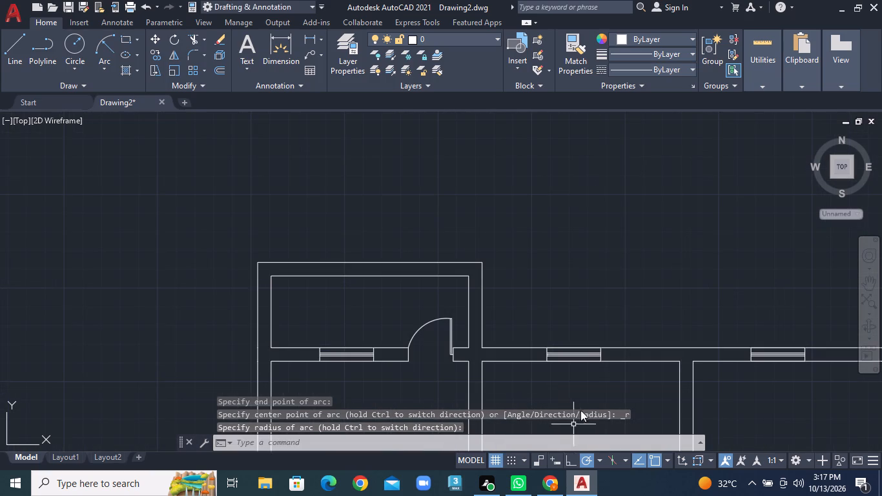
middle_drag(581, 407, 424, 299)
middle_drag(819, 256, 761, 258)
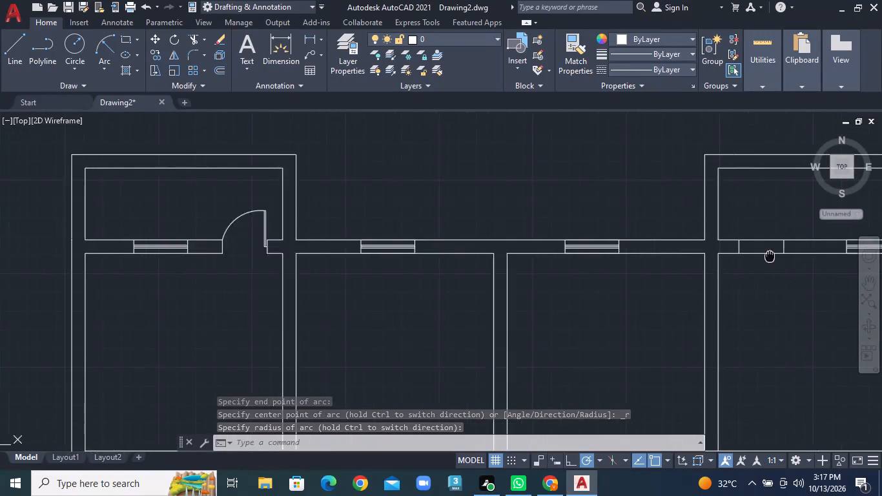
middle_drag(761, 258, 410, 259)
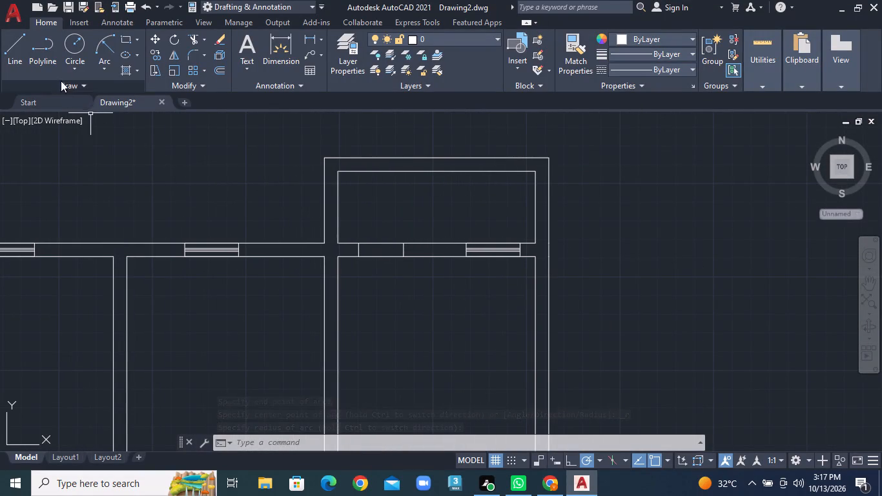
click(202, 36)
click(209, 52)
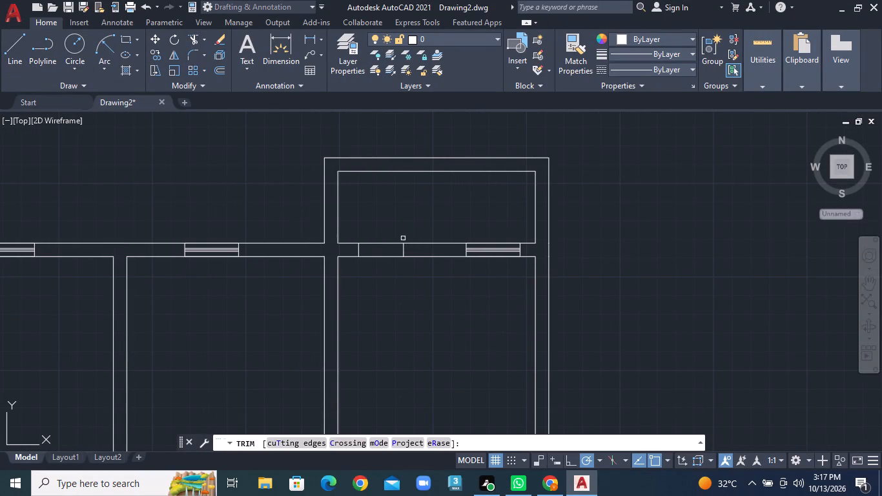
click(368, 229)
click(378, 274)
From the eastern opening's west jamb midpoint, draw the door leaf with lines 1" east, 2' north, 1" east, 2' south and 1" west.
scroll(242, 201, up, 1)
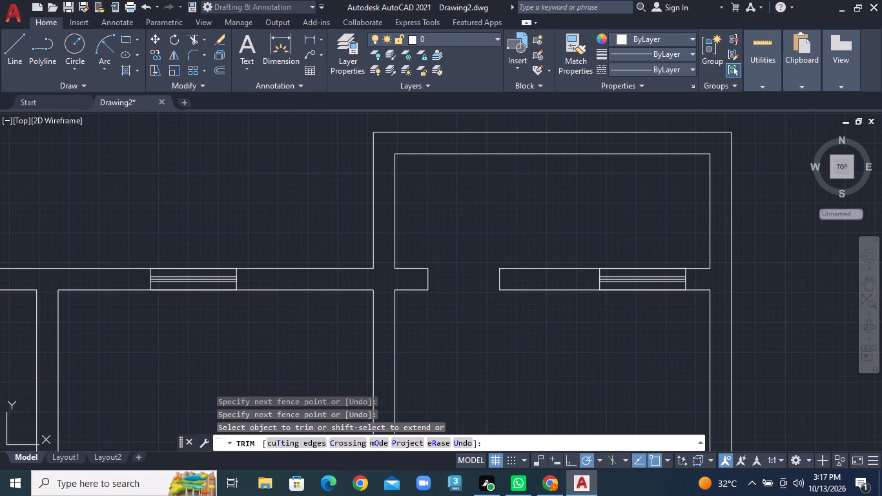
click(14, 61)
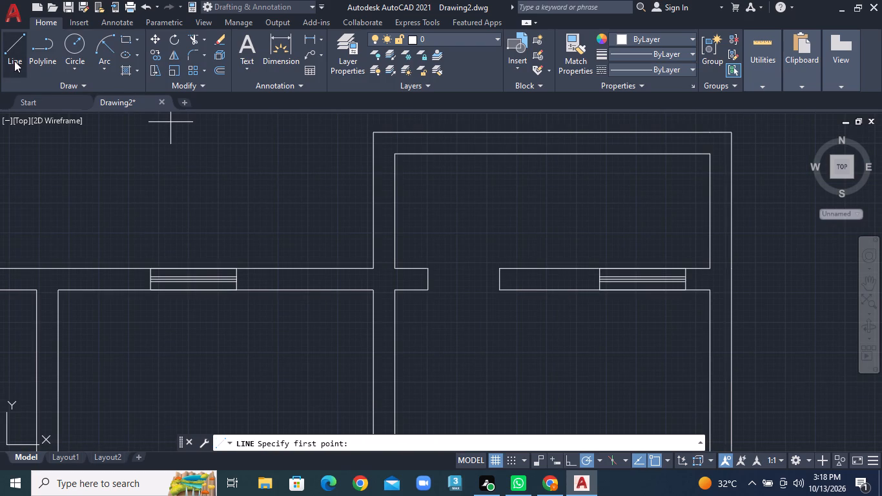
scroll(325, 229, up, 1)
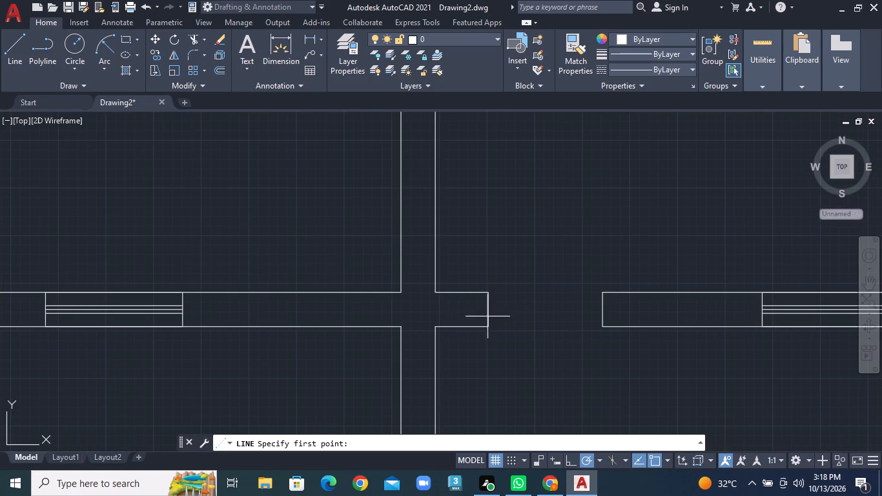
click(489, 309)
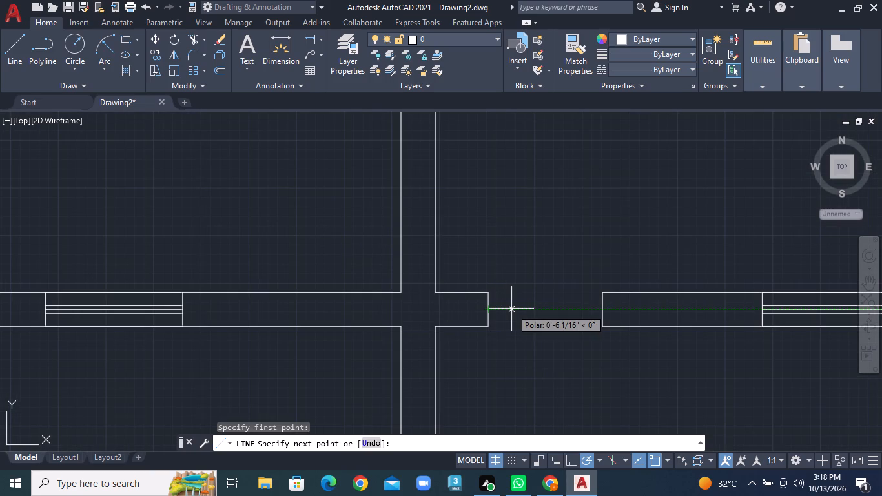
text(1")
key(Return)
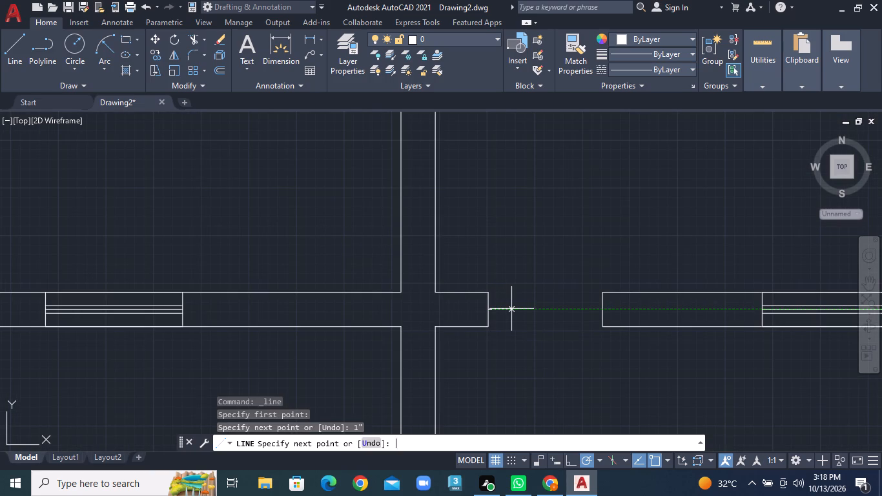
text(2')
key(Return)
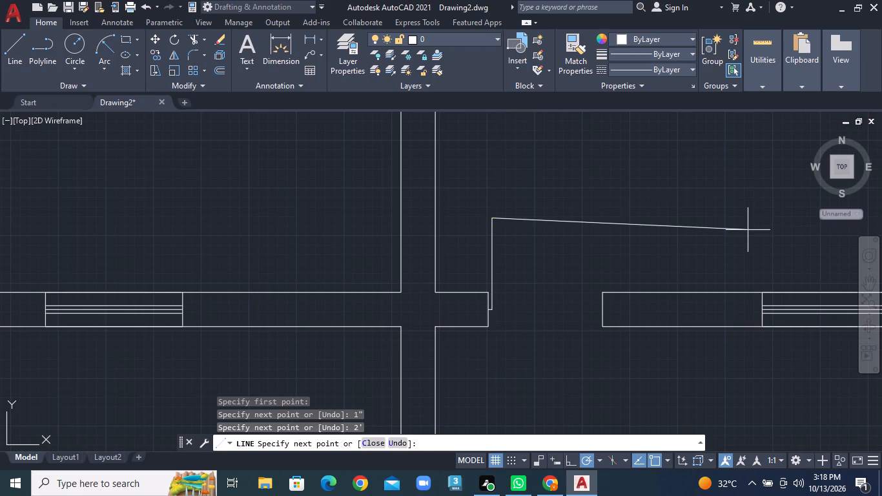
text(1")
key(Return)
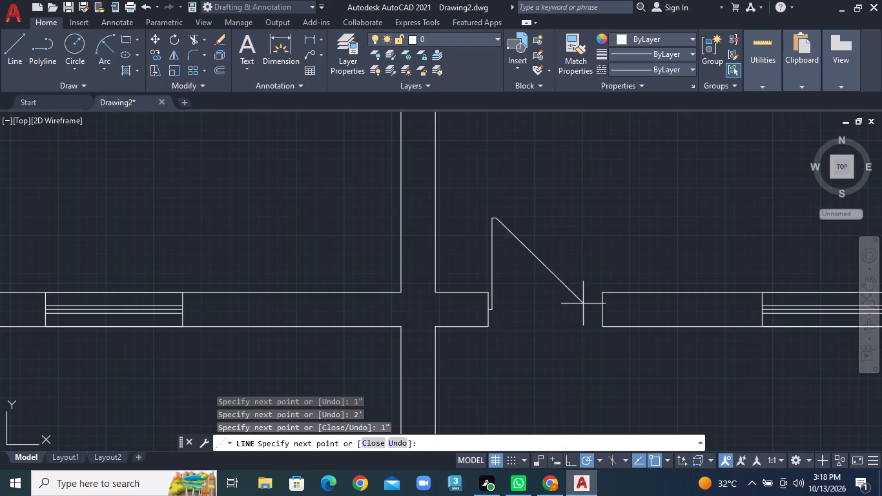
text(2')
key(Return)
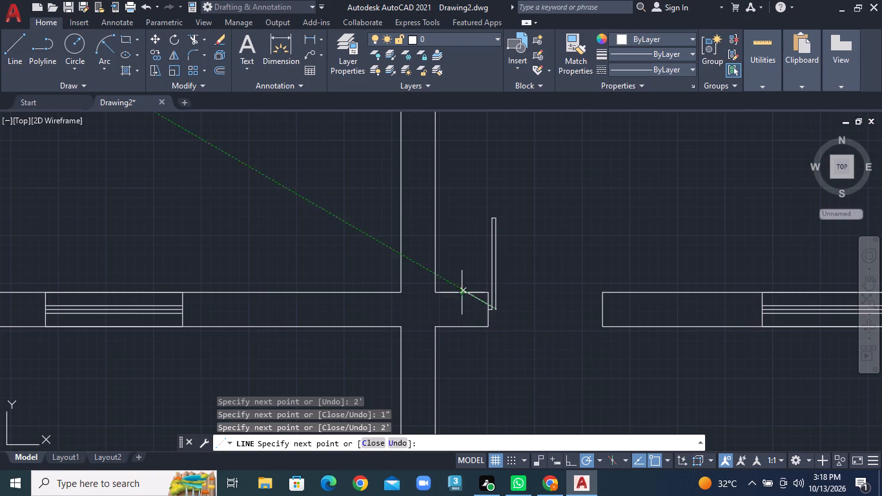
text(1")
key(Return)
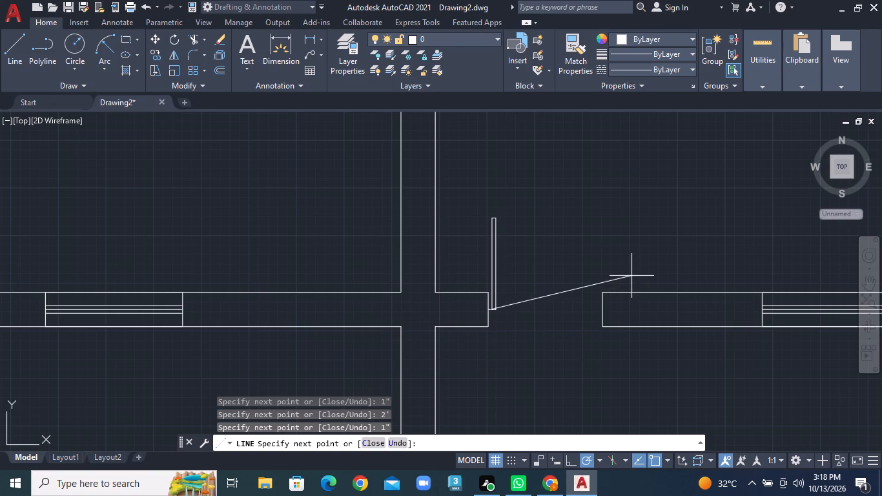
right_click(631, 276)
click(637, 286)
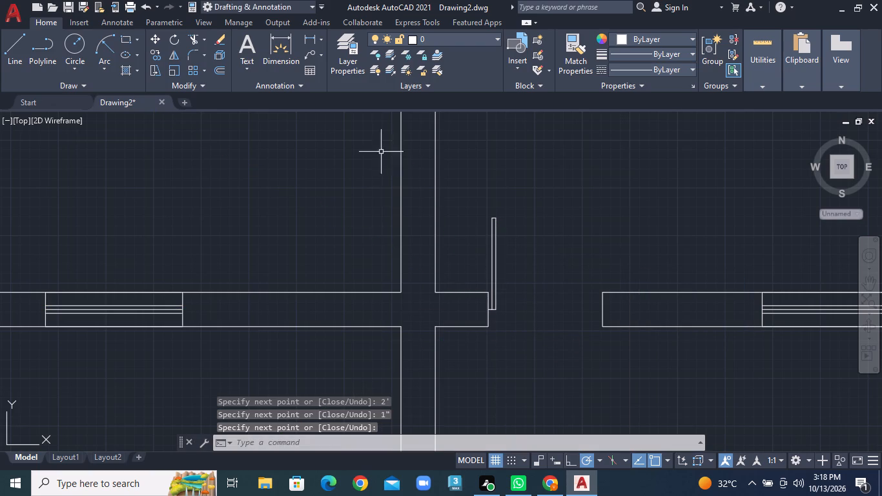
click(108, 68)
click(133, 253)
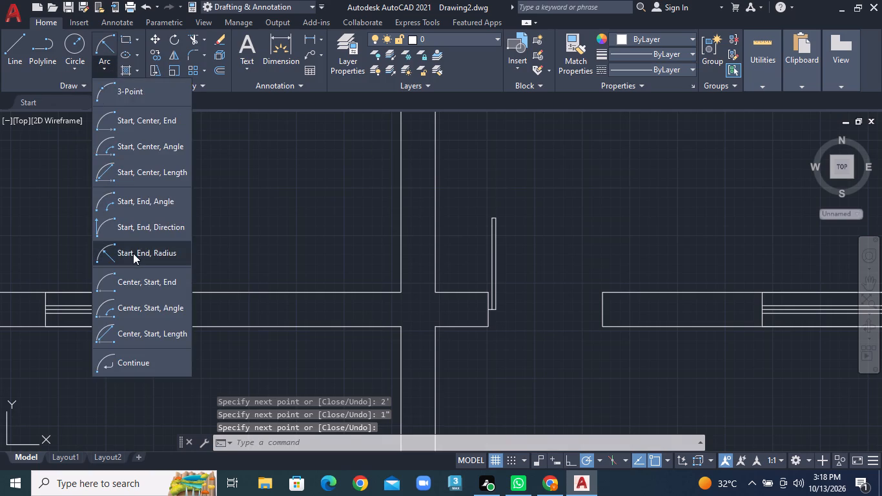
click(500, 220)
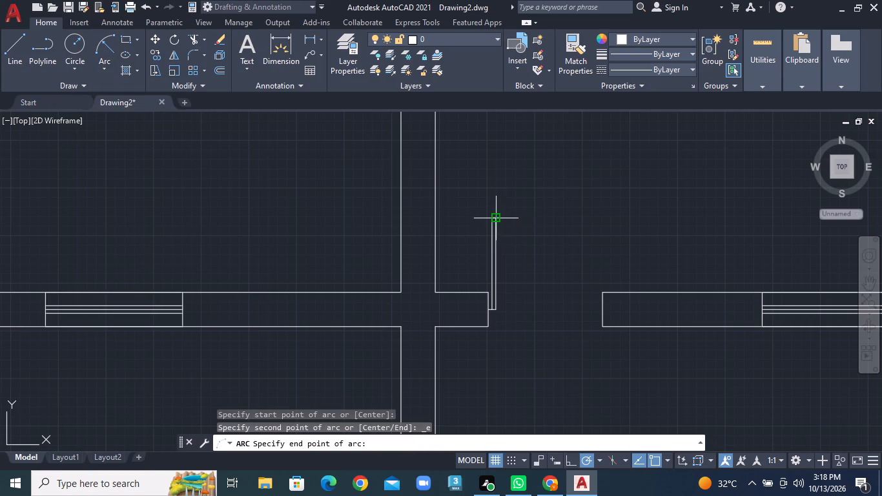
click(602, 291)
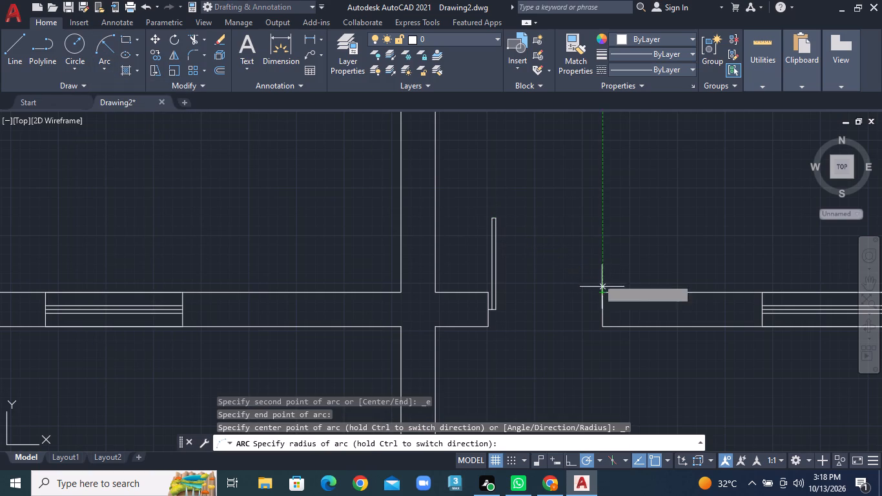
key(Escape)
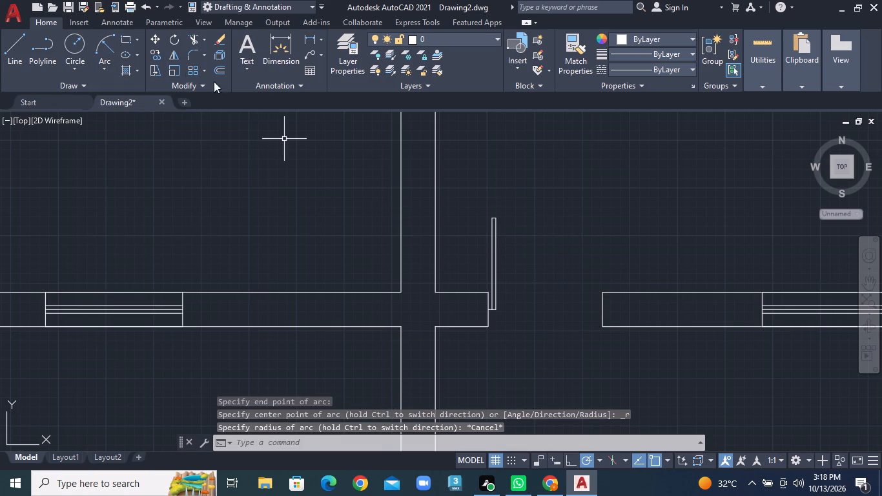
Draw a Start, End, Radius swing arc from the eastern opening's east jamb north corner to the door leaf's northeast corner.
click(101, 65)
click(154, 245)
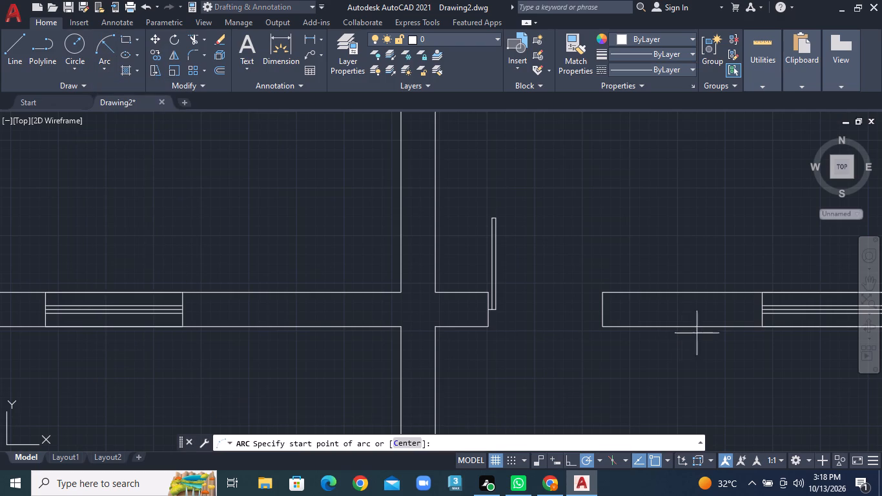
click(600, 293)
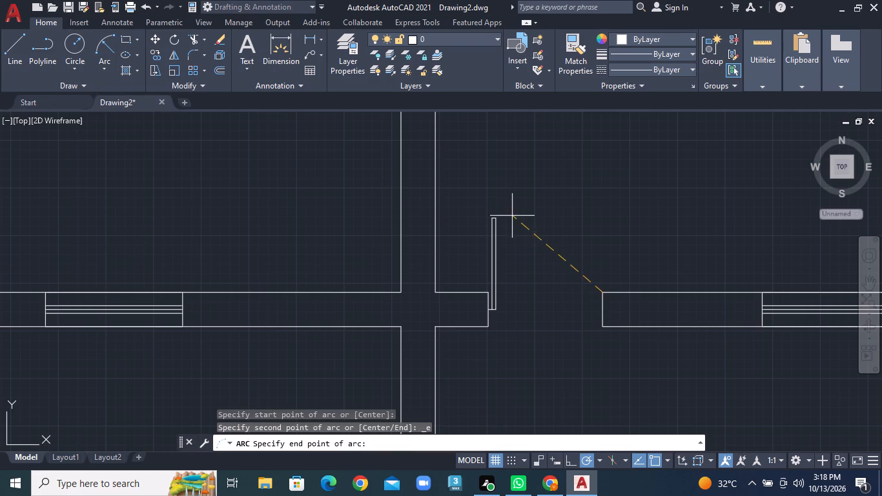
click(500, 218)
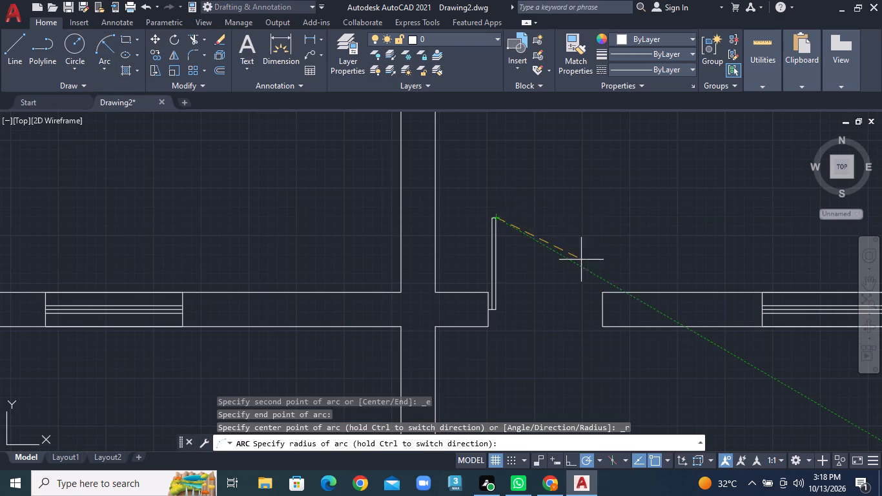
click(586, 290)
Along the rooms' south wall, offset the western short partition's west face 2'6" west and the westernmost room divider's east-face line 2'6" east.
scroll(586, 290, down, 4)
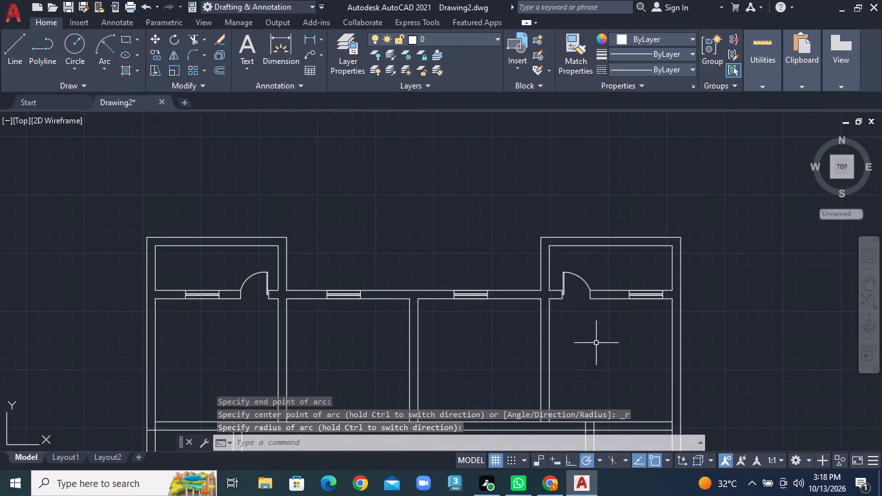
middle_drag(588, 338, 611, 231)
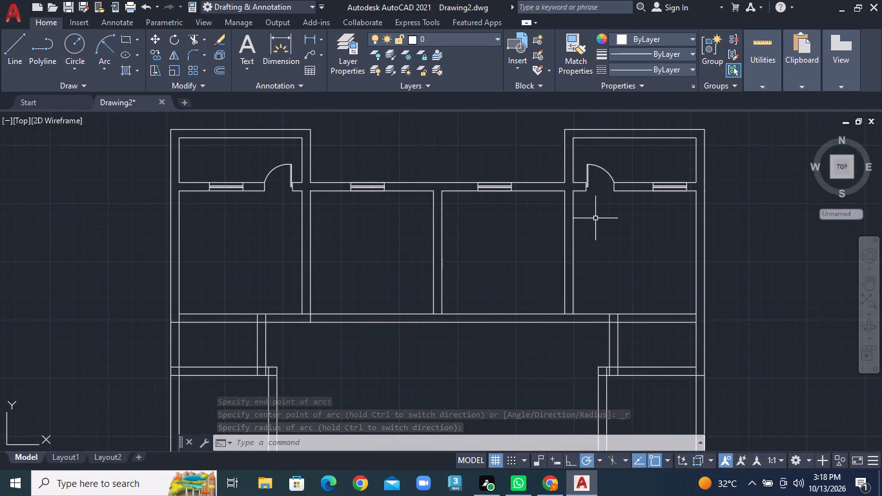
middle_drag(367, 305, 451, 252)
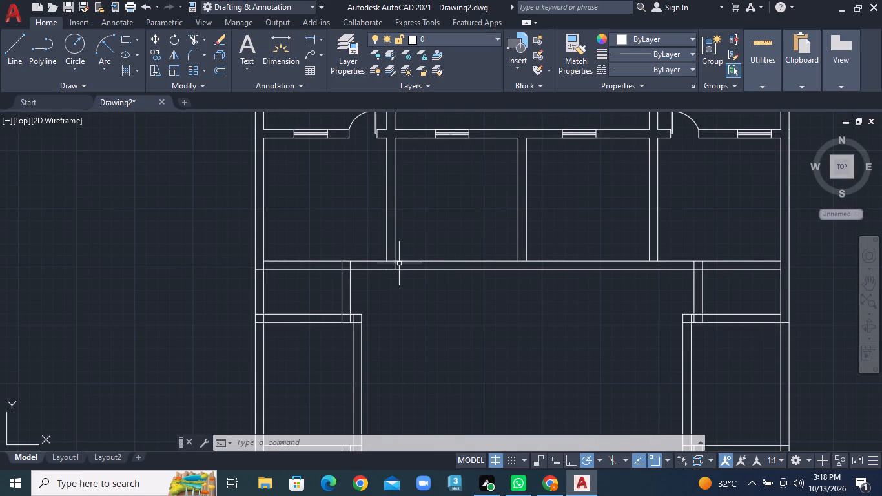
scroll(378, 262, up, 2)
middle_drag(378, 274, 425, 260)
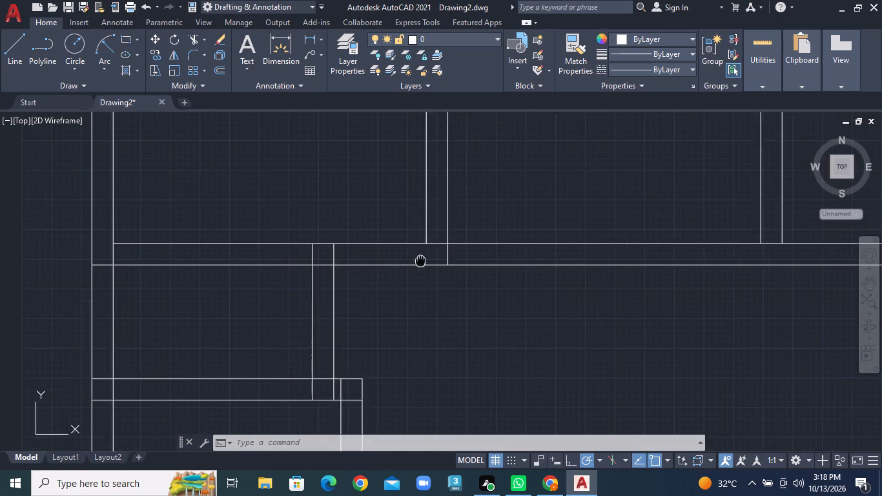
middle_drag(425, 260, 429, 258)
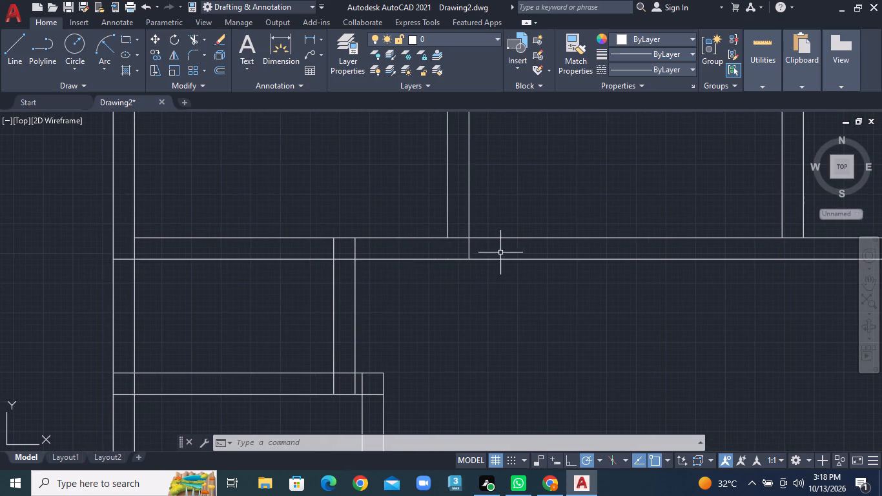
click(7, 43)
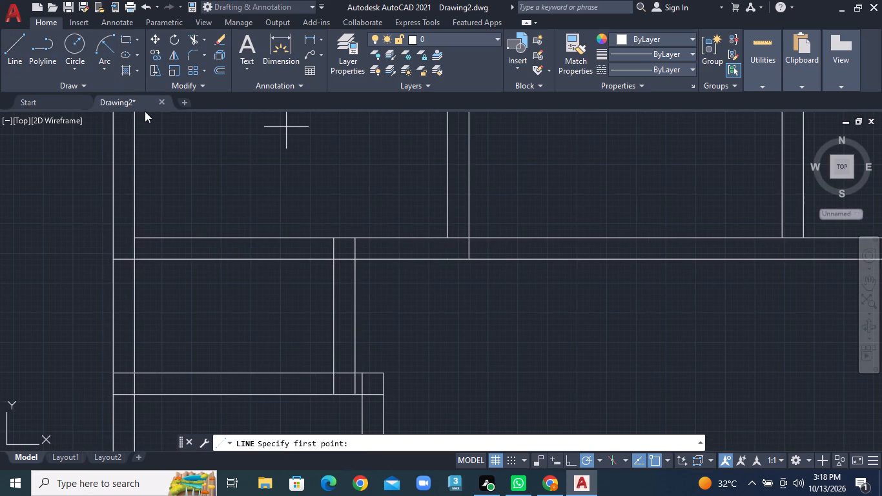
click(220, 72)
text(2'6")
key(Return)
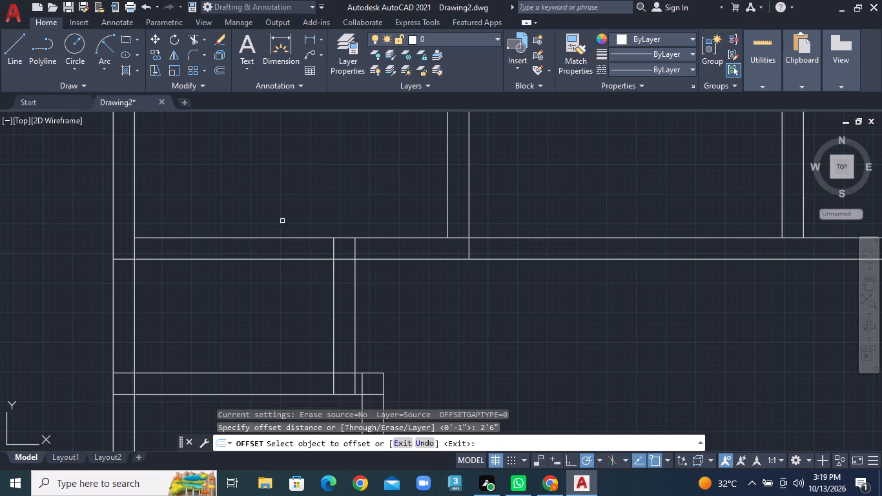
click(333, 255)
click(272, 254)
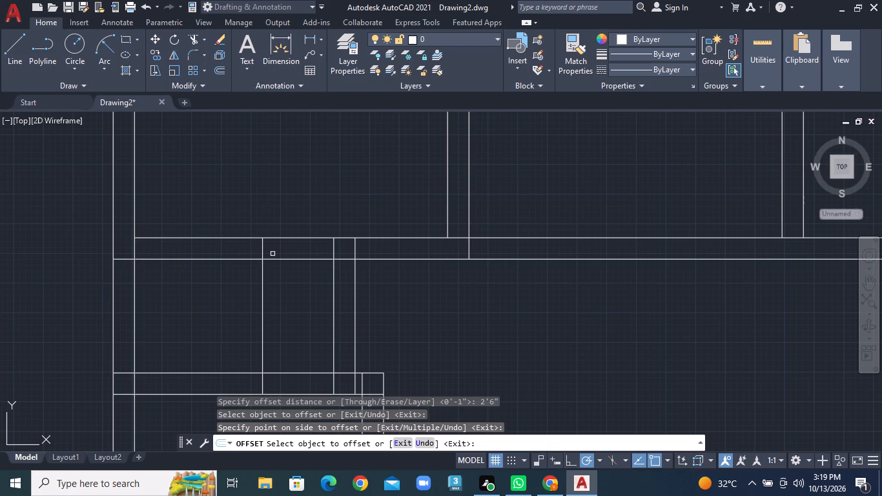
click(469, 245)
click(579, 254)
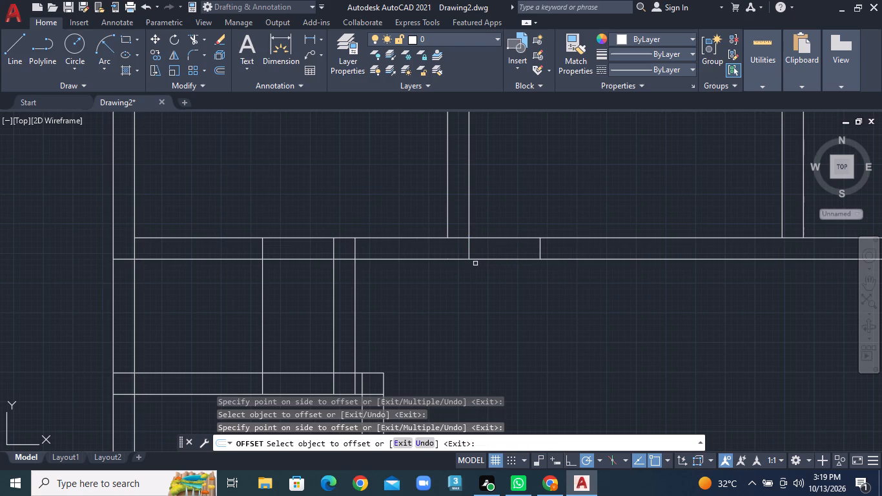
click(356, 249)
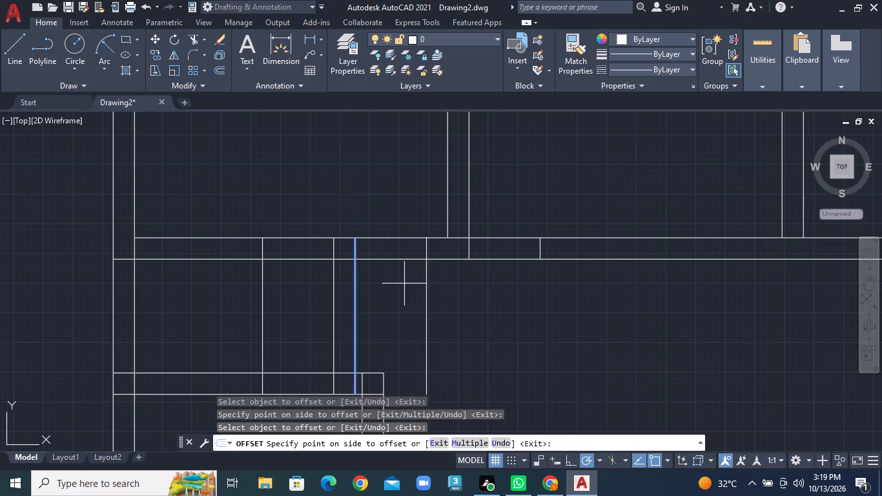
key(Escape)
Draw a line continuing the westernmost room divider's west face south across the horizontal wall to its south face.
click(8, 59)
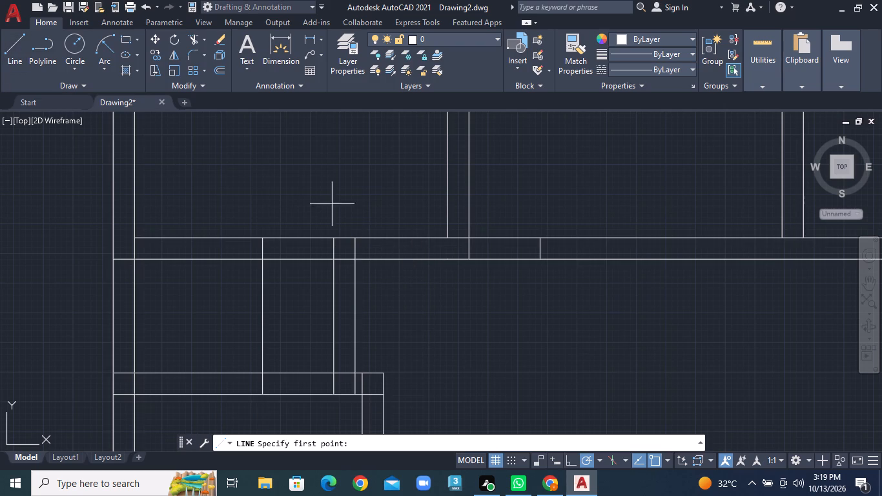
click(446, 238)
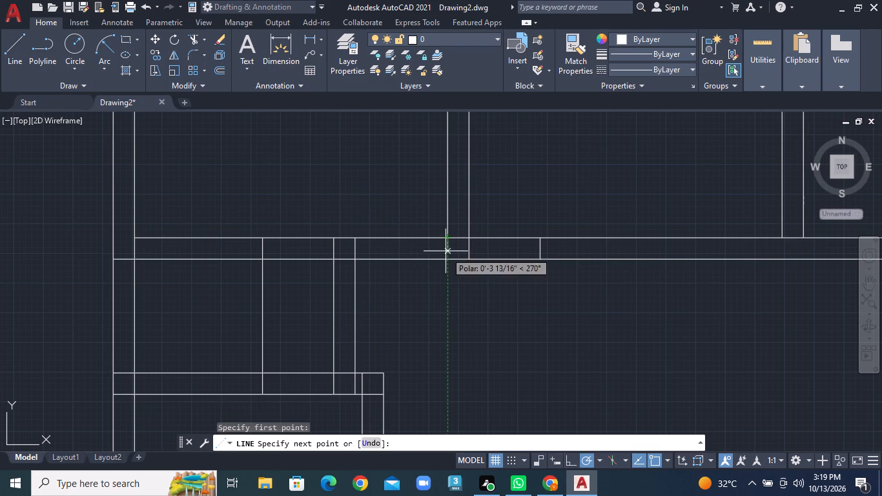
click(446, 255)
scroll(446, 255, up, 1)
right_click(446, 255)
click(452, 260)
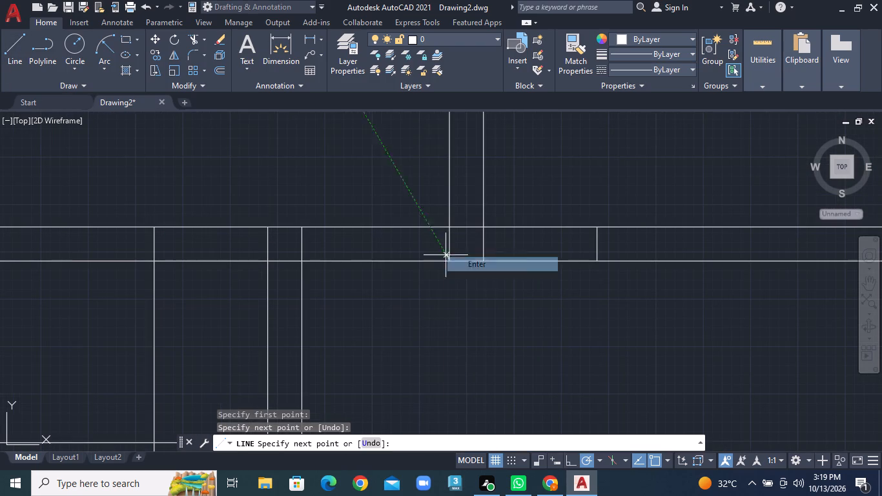
Trim both wall lines across the two marked 2'6" openings, plus the western jamb line's excess south of the wall.
click(205, 38)
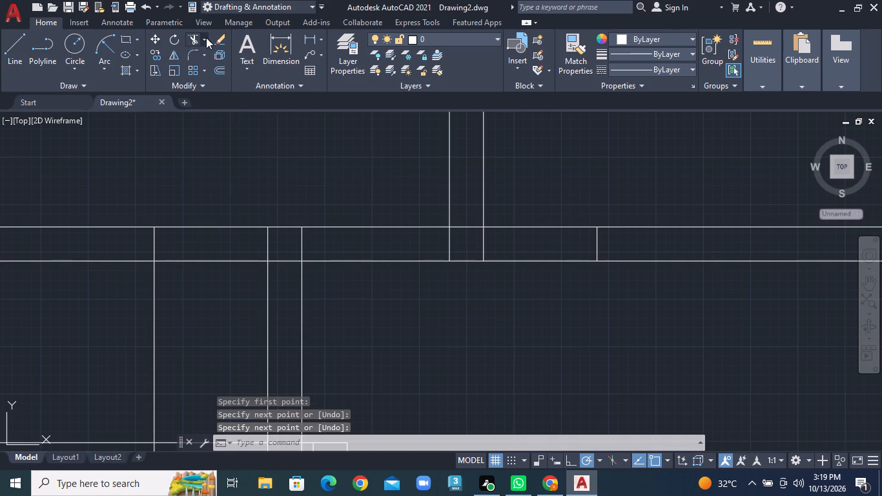
click(217, 63)
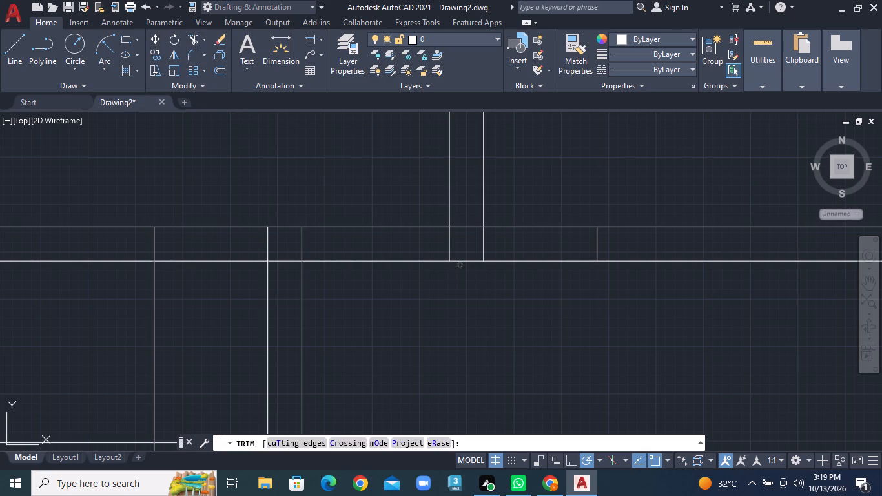
click(531, 268)
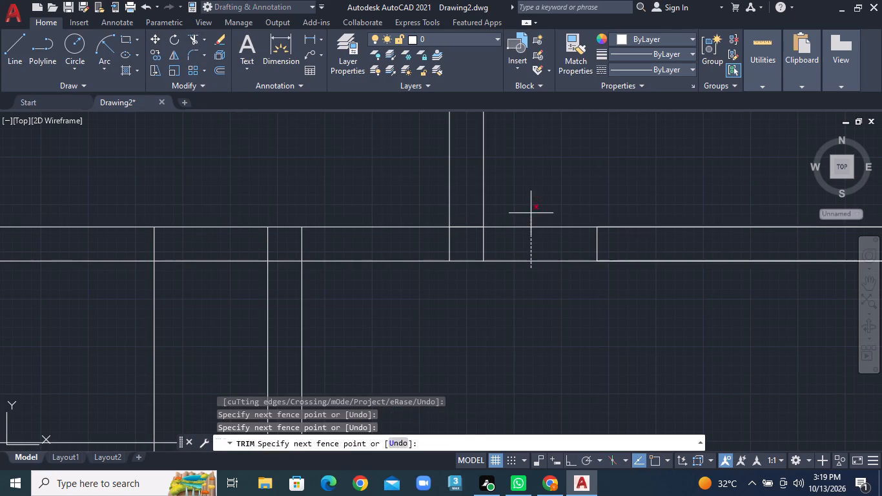
click(531, 199)
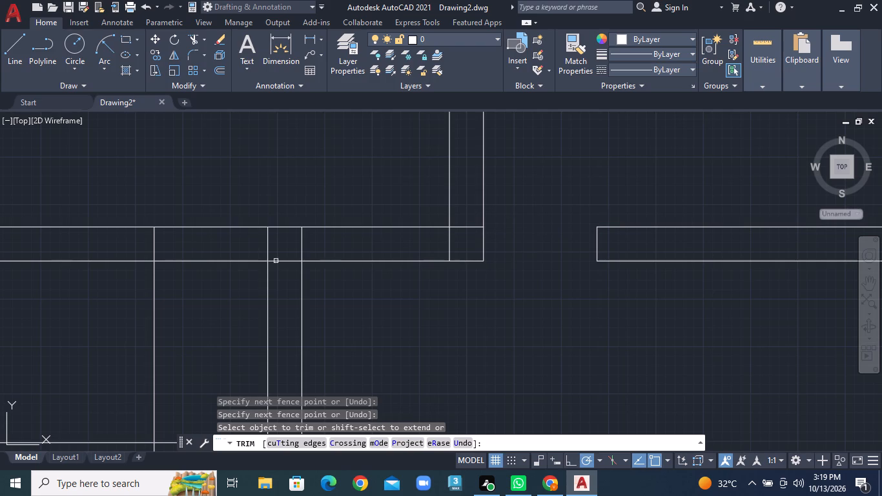
click(200, 277)
click(203, 205)
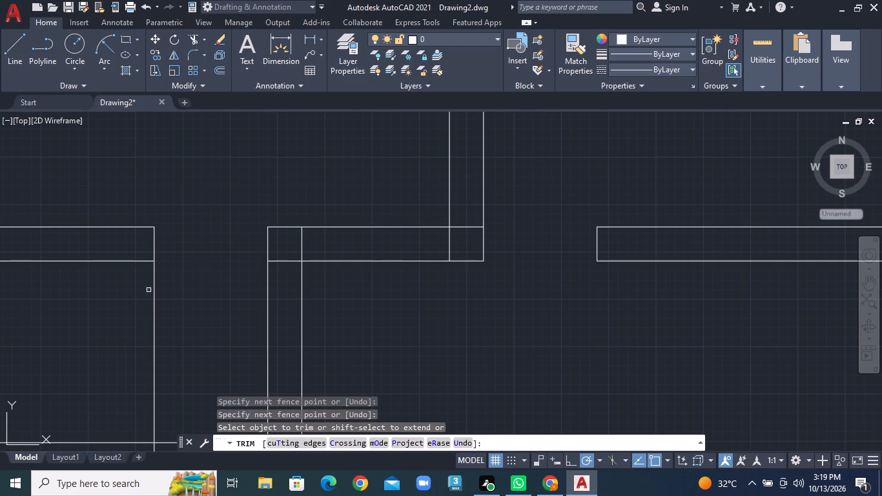
click(121, 295)
click(190, 293)
Try a 2'6" westward offset of the divider's west-face extension, undo it, and offset the short partition's east face 2'6" east instead.
click(221, 73)
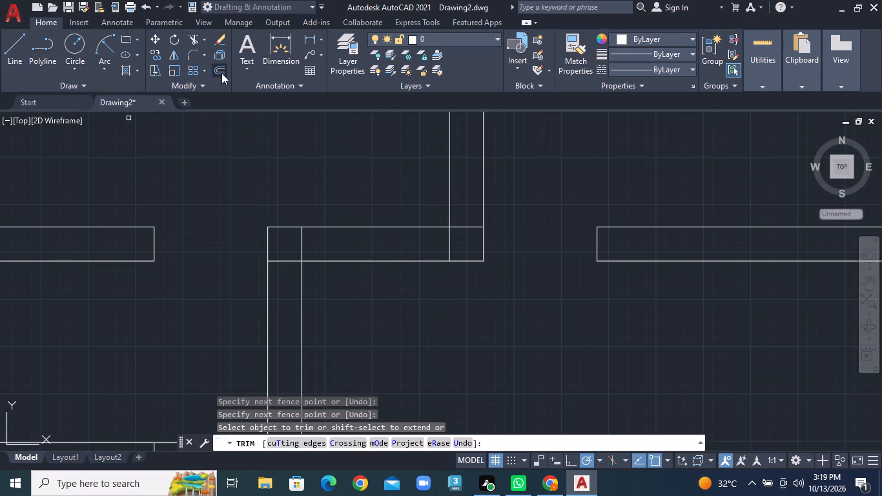
text(2'6")
key(Return)
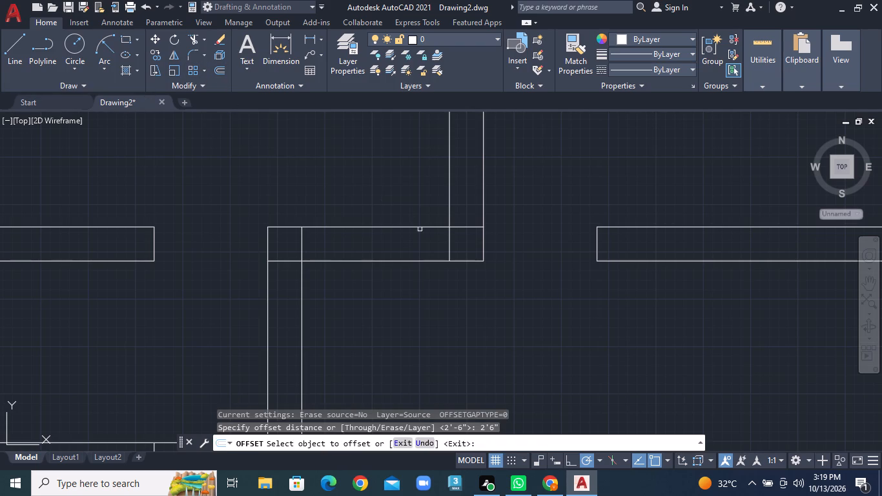
click(450, 245)
click(381, 240)
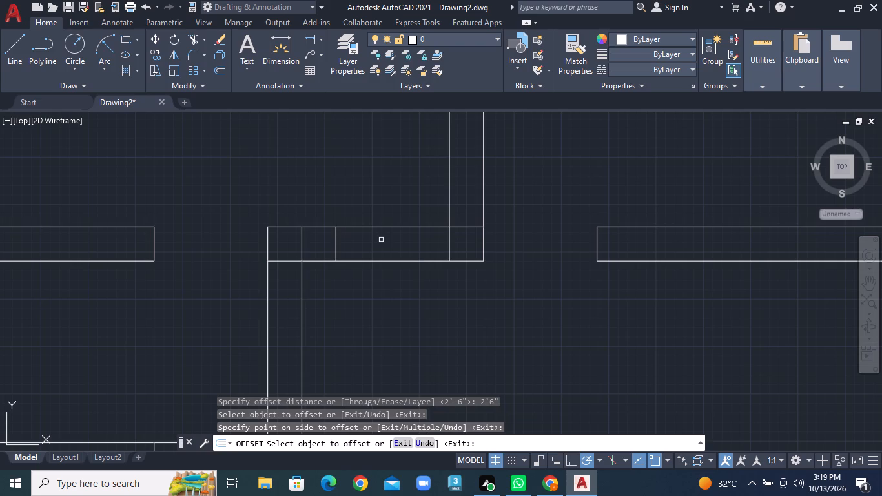
key(ctrl+z)
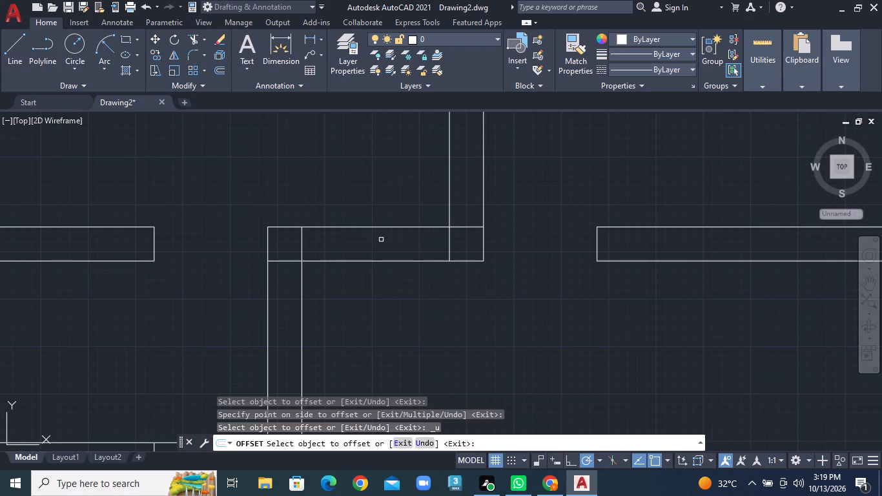
click(300, 245)
click(384, 247)
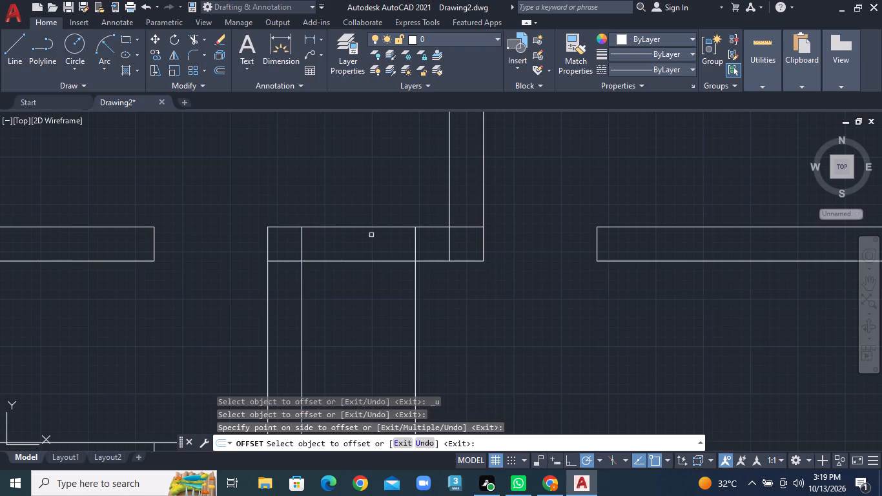
Trim both horizontal wall lines between the short partition's east face and the newly offset jamb line.
click(203, 39)
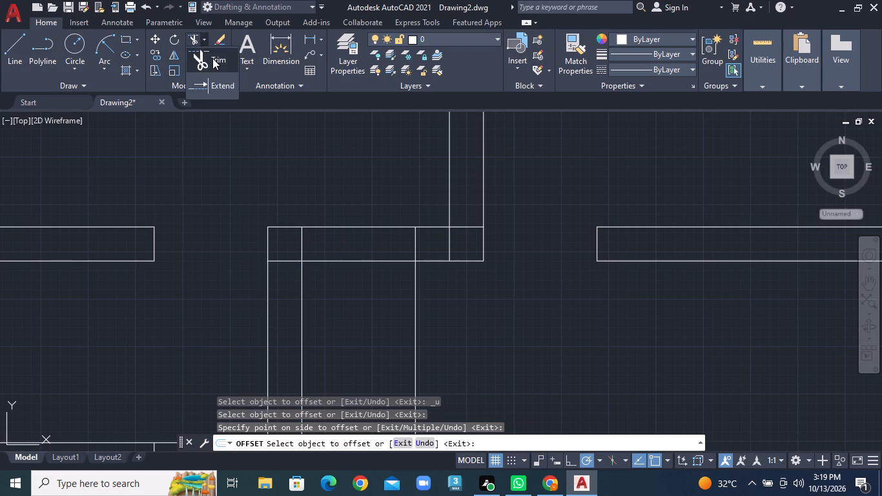
click(212, 58)
click(364, 293)
click(378, 189)
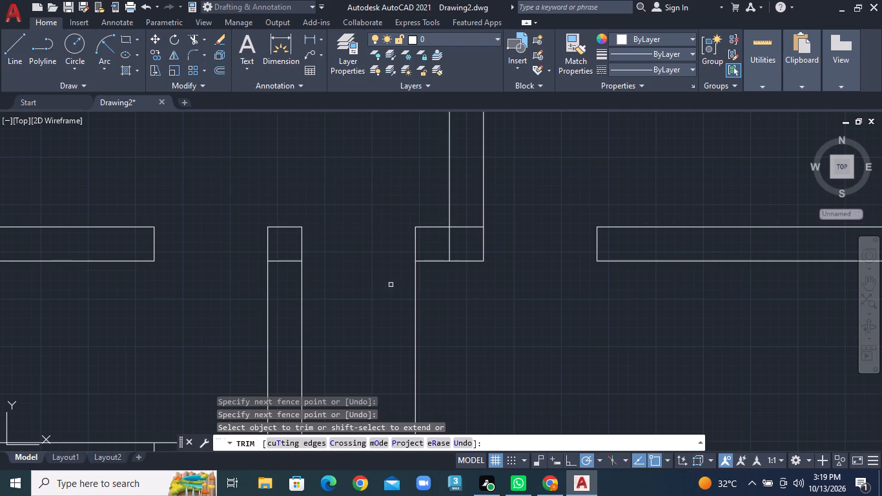
Trim the offset jamb line south of the wall and the leftover lines inside the divider and short-partition wall junctions.
click(395, 298)
click(444, 300)
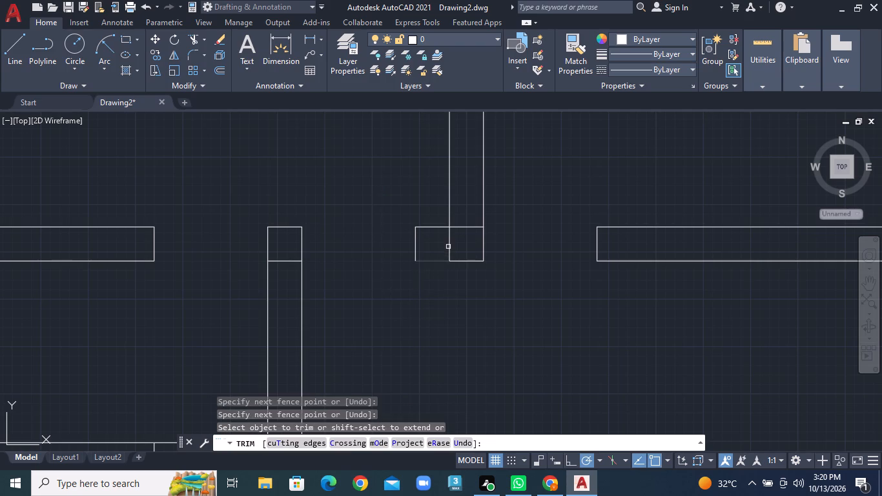
click(448, 247)
click(456, 227)
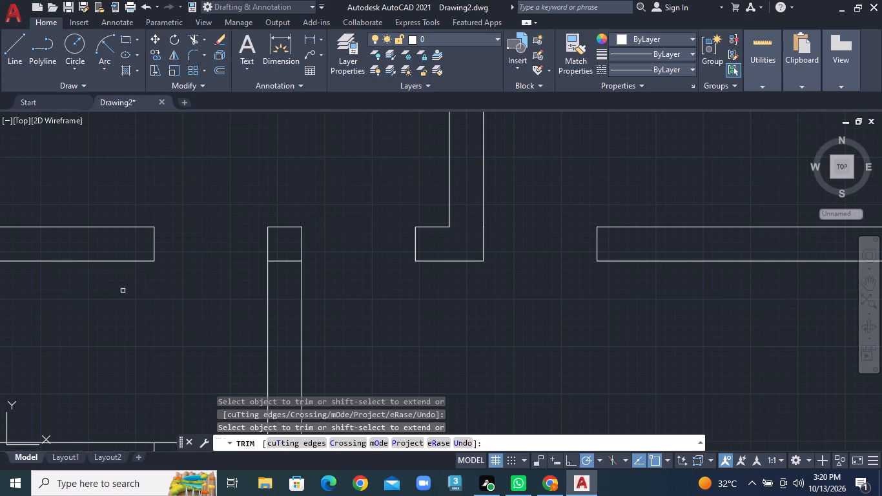
click(286, 265)
click(289, 244)
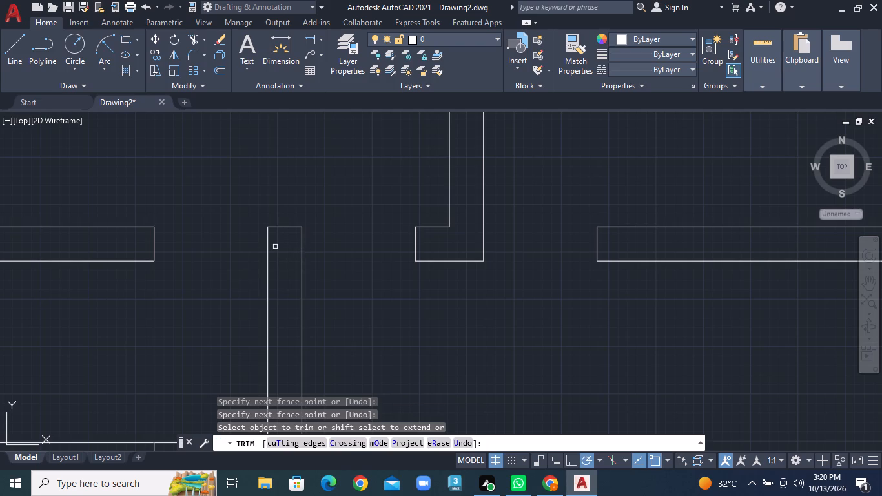
Draw a 1" by 2' door leaf pointing north, with a 1" stub from the midpoint of the opening's east jamb.
click(13, 59)
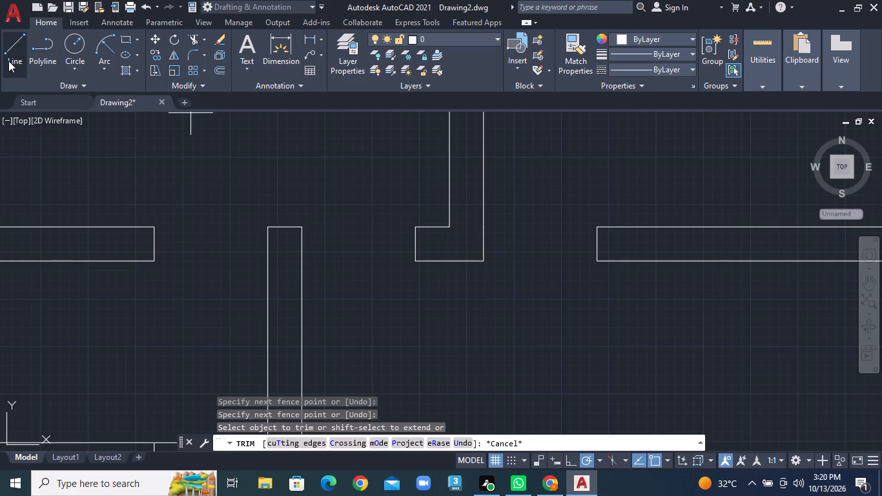
click(418, 247)
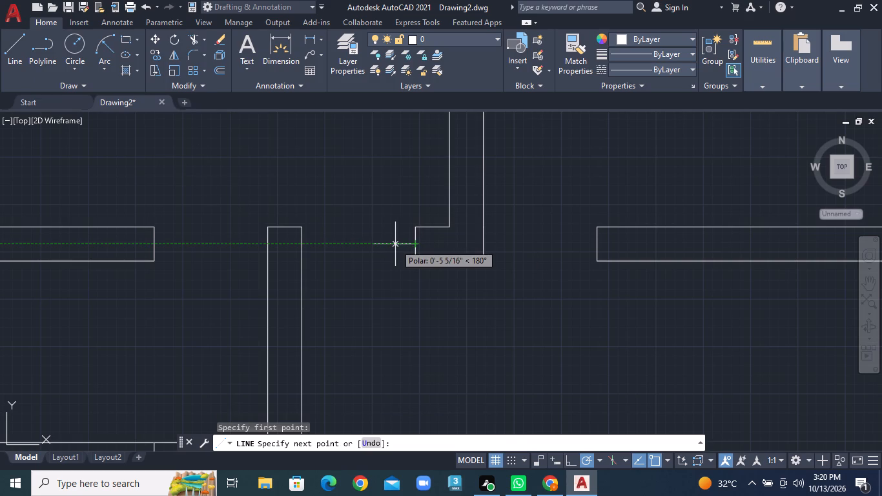
text(1")
key(2)
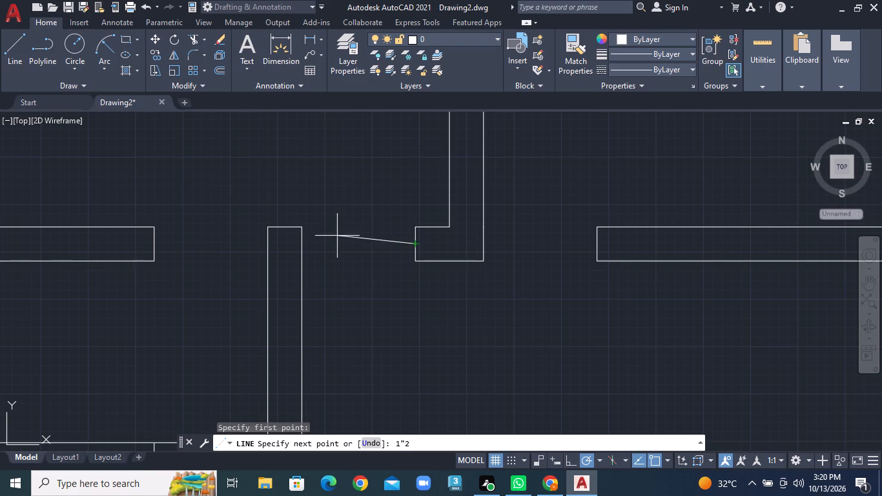
key(BackSpace)
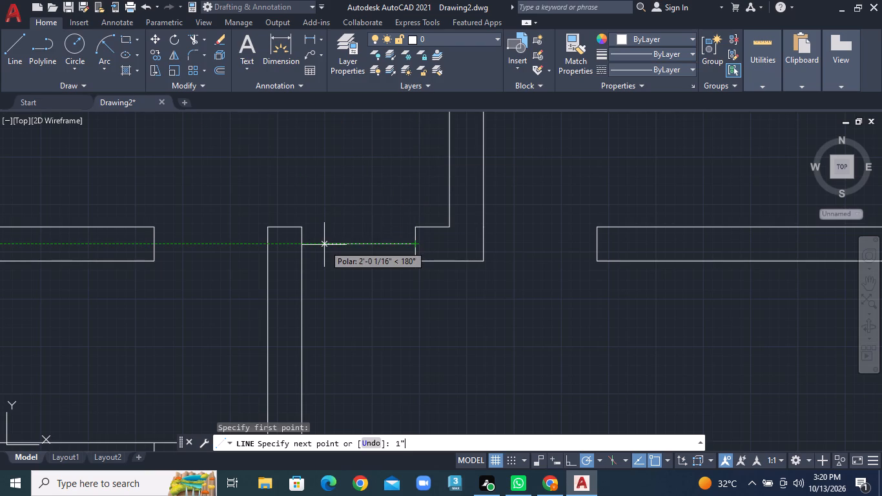
key(Return)
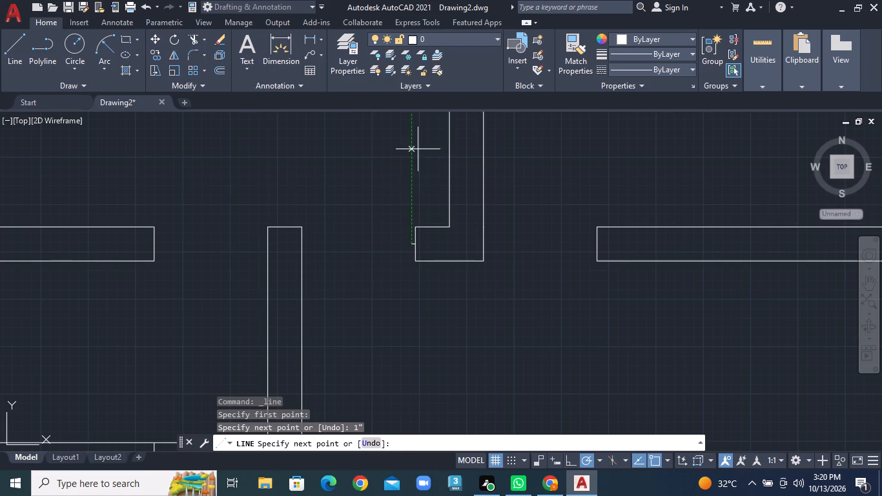
text(2')
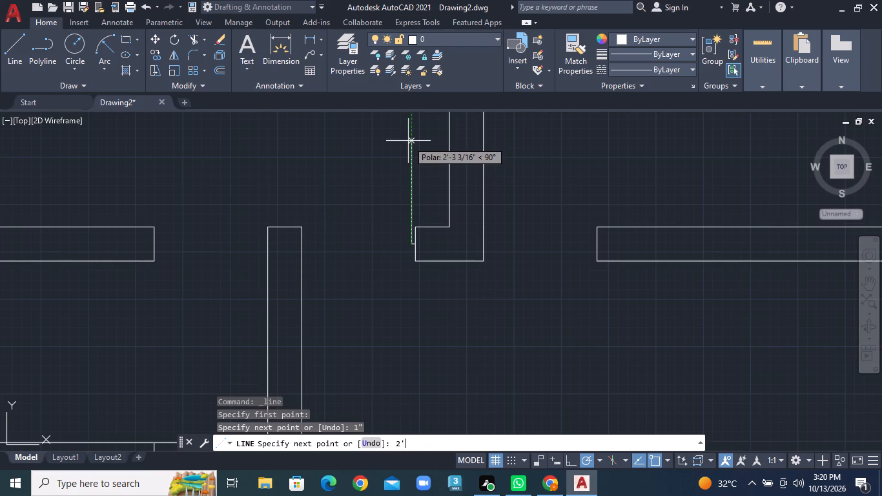
key(Return)
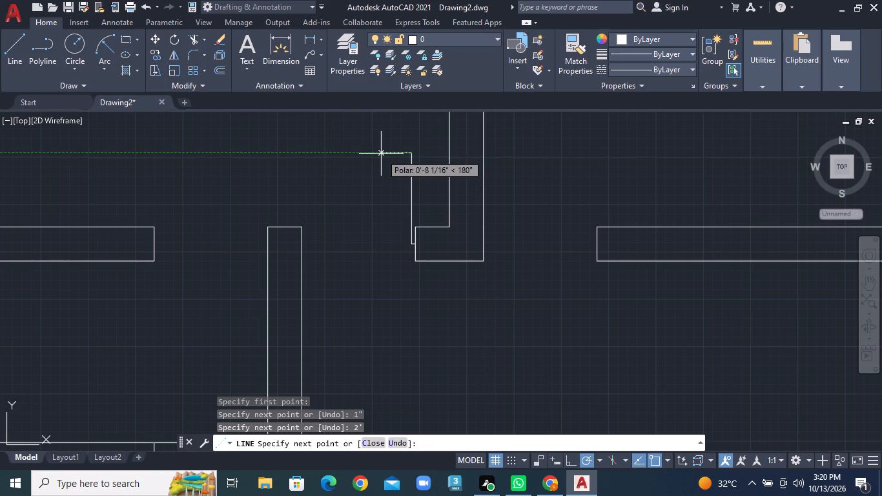
text(1")
key(Return)
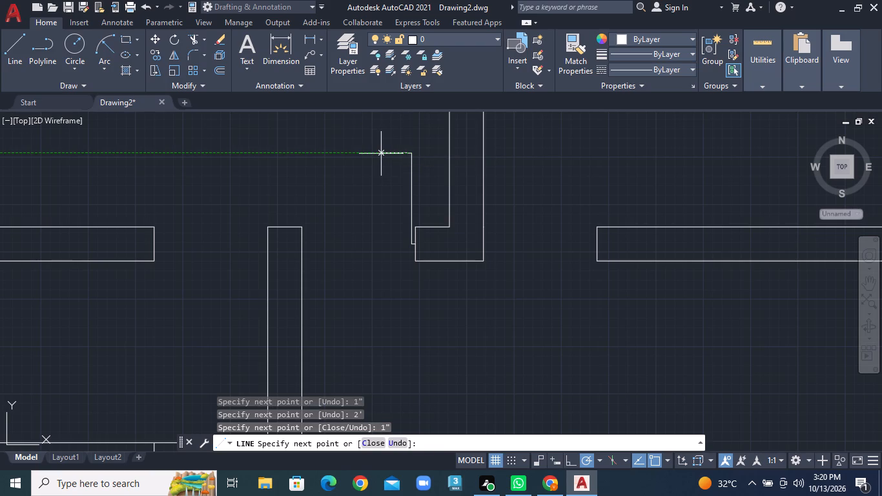
text(2')
key(Return)
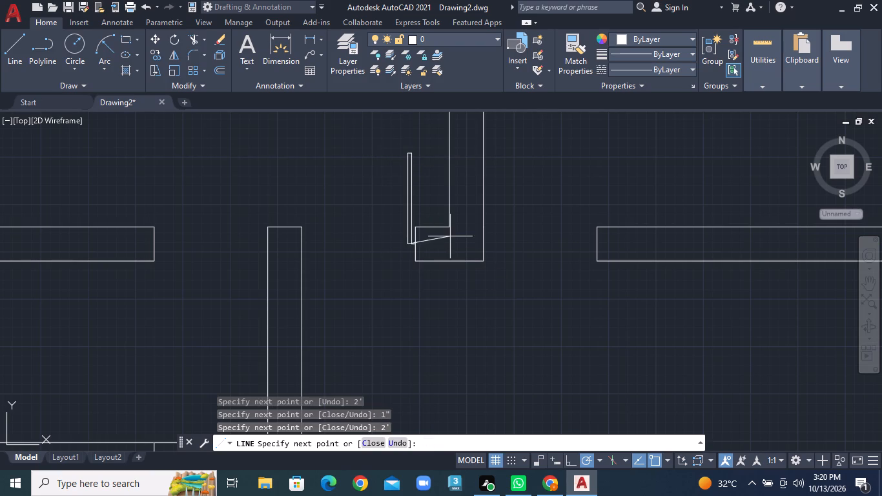
text(1")
key(Return)
right_click(405, 358)
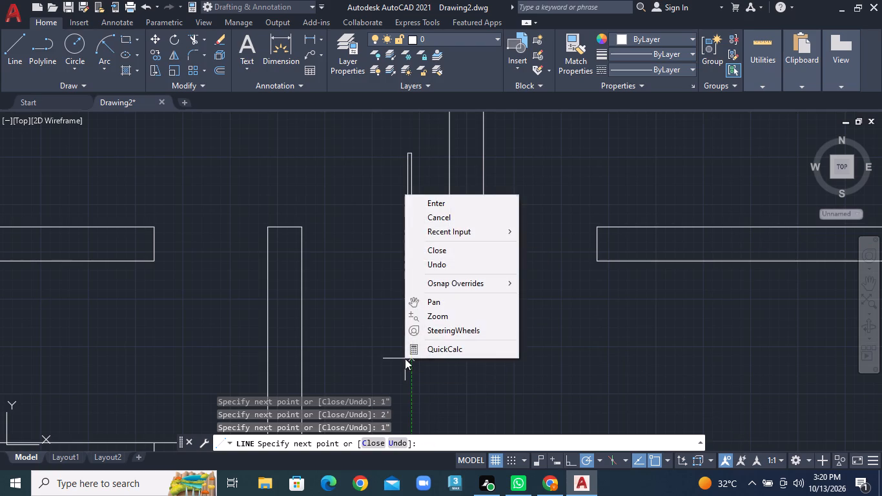
click(453, 207)
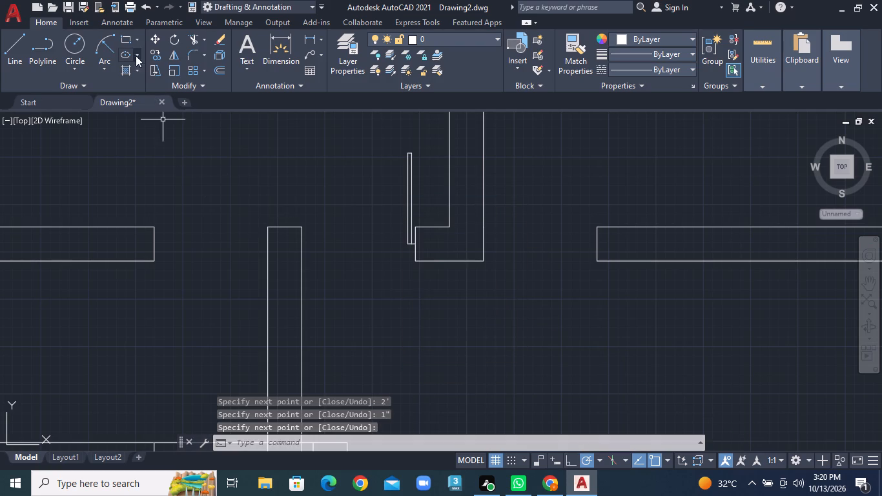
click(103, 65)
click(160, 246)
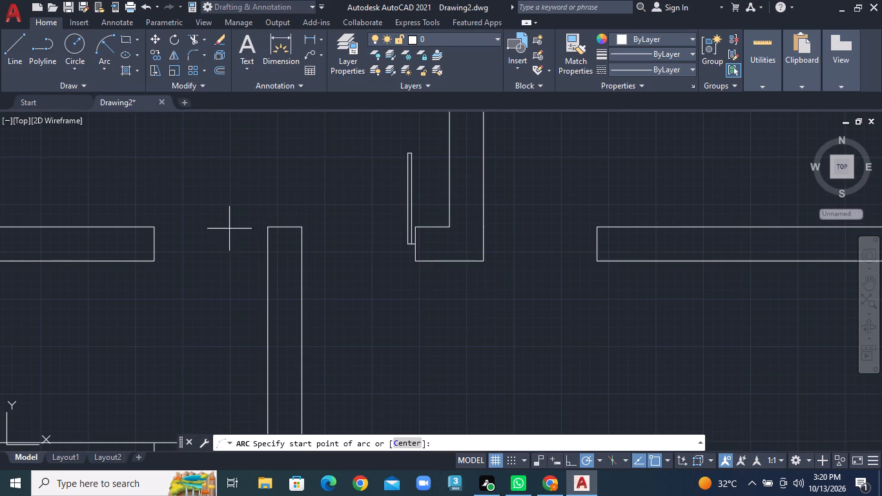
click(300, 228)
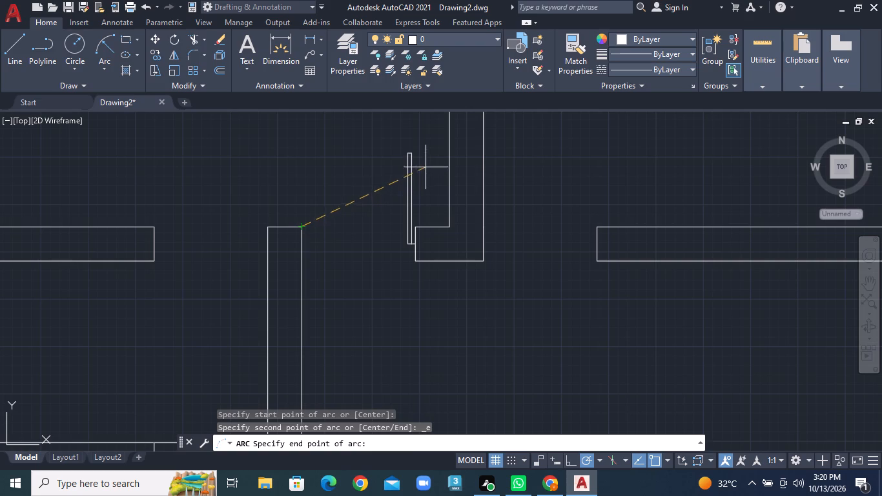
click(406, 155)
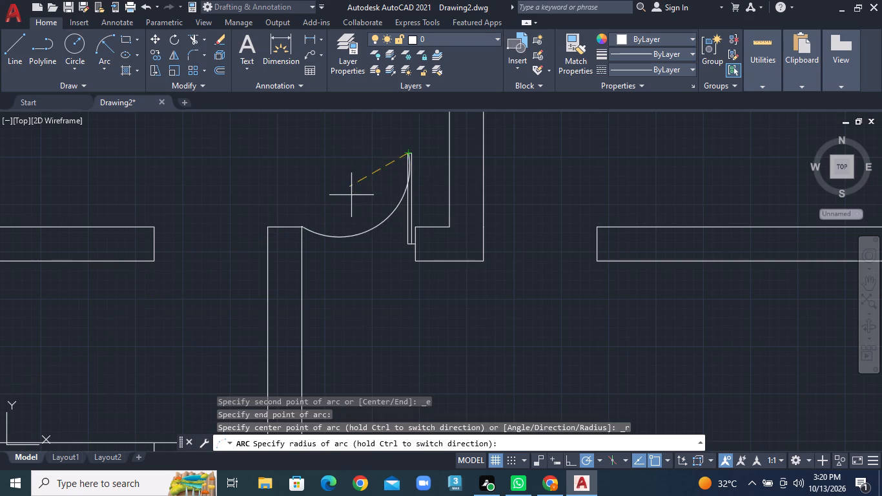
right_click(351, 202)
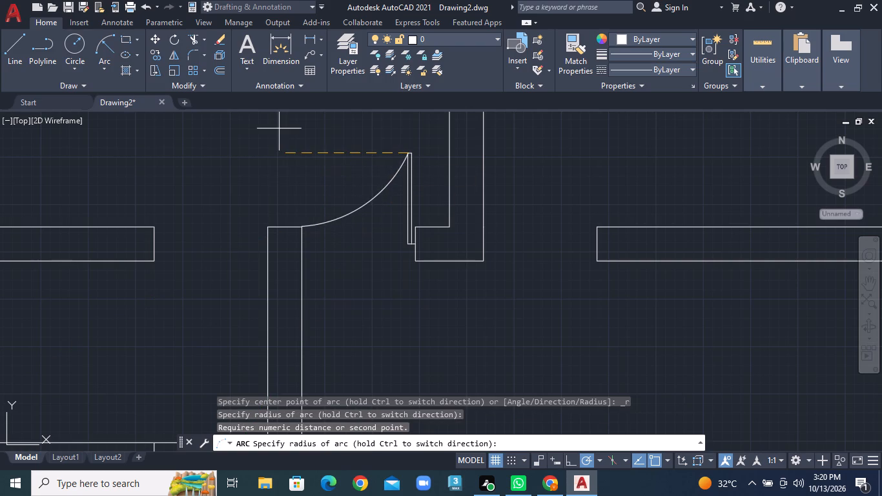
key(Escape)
Draw a Start, End, Radius swing arc from the leaf's northwest tip to the short partition's northeast corner, bulging northwest.
click(104, 71)
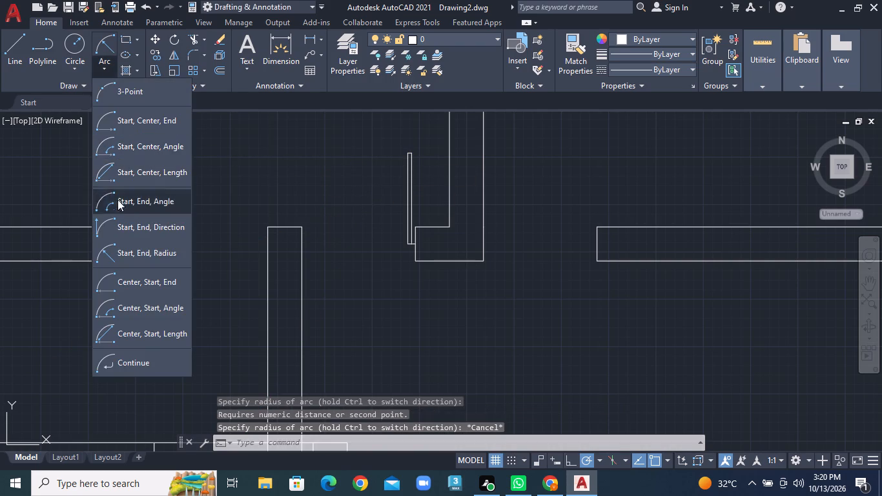
click(138, 253)
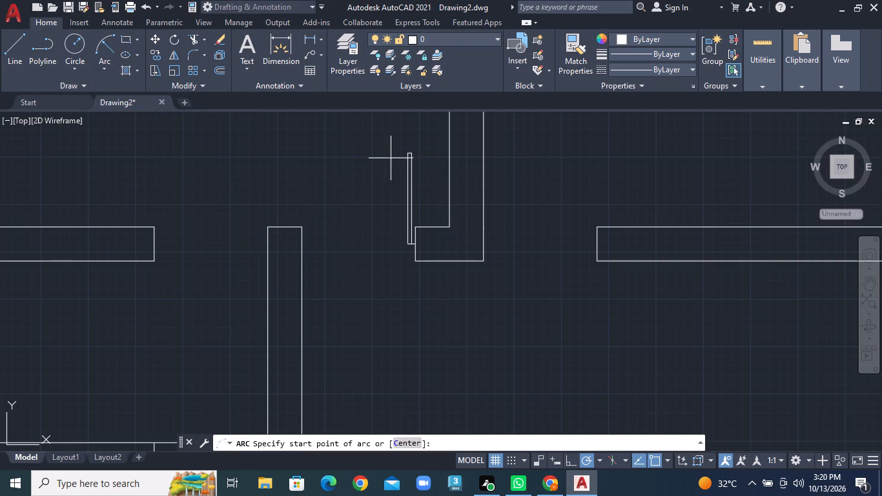
click(404, 155)
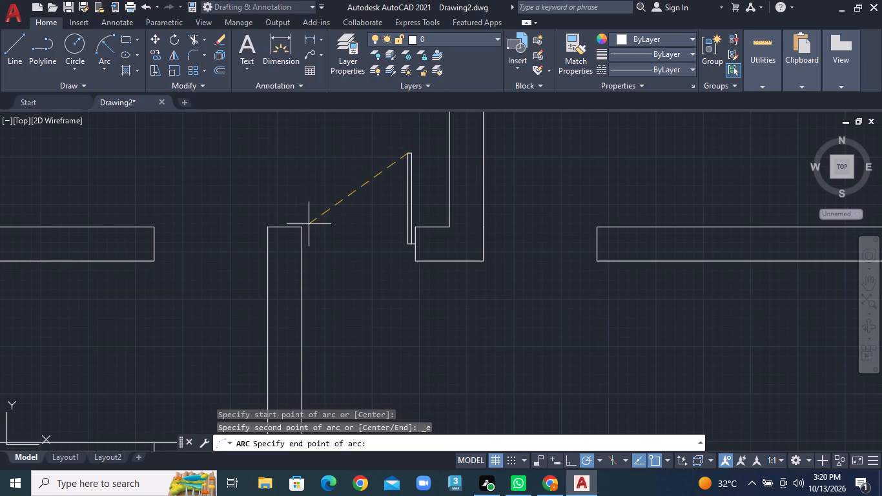
click(301, 229)
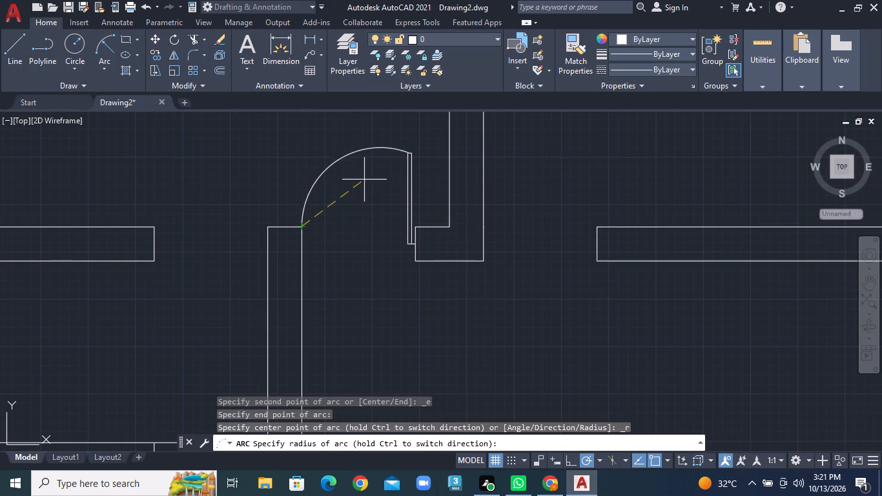
click(384, 183)
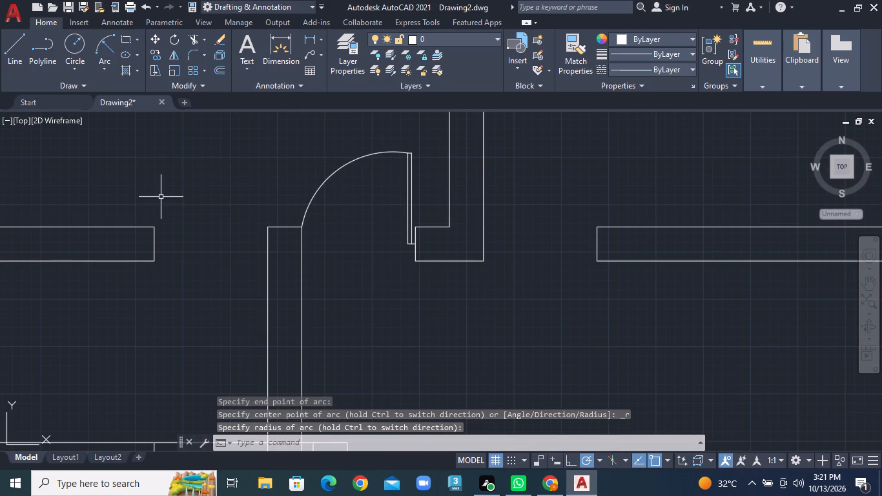
Draw a 1" by 2' door leaf pointing south, with a 1" stub from the short partition's west face at mid-wall level.
click(18, 58)
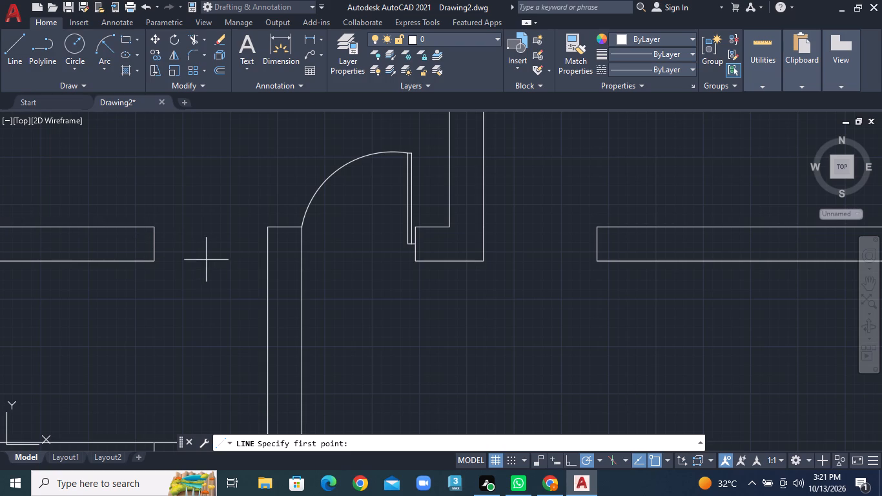
click(268, 243)
text(1")
key(Return)
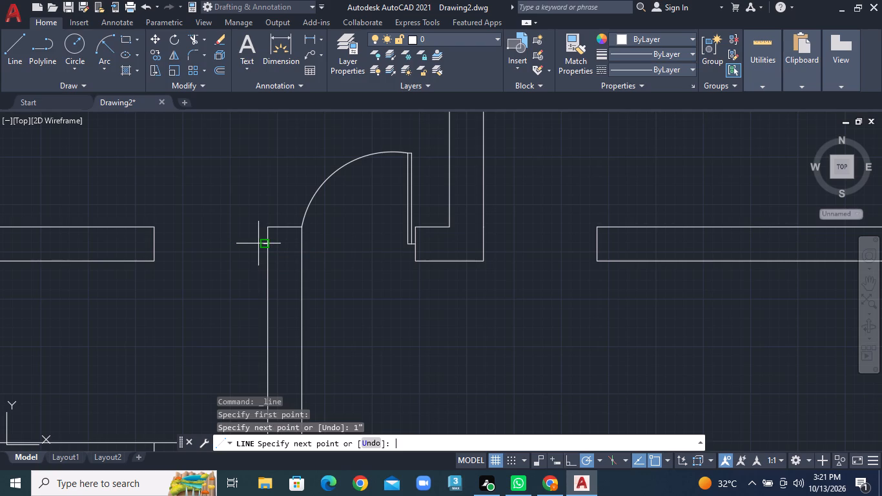
text(2')
key(Return)
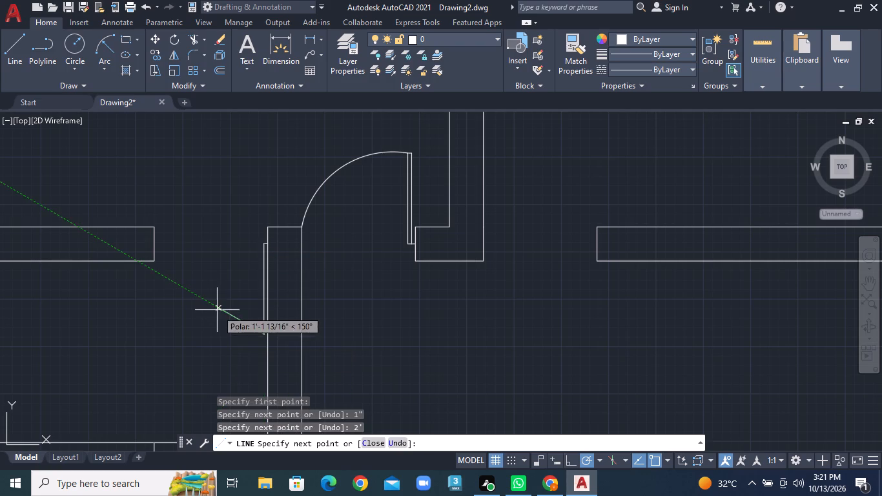
text(1")
key(Return)
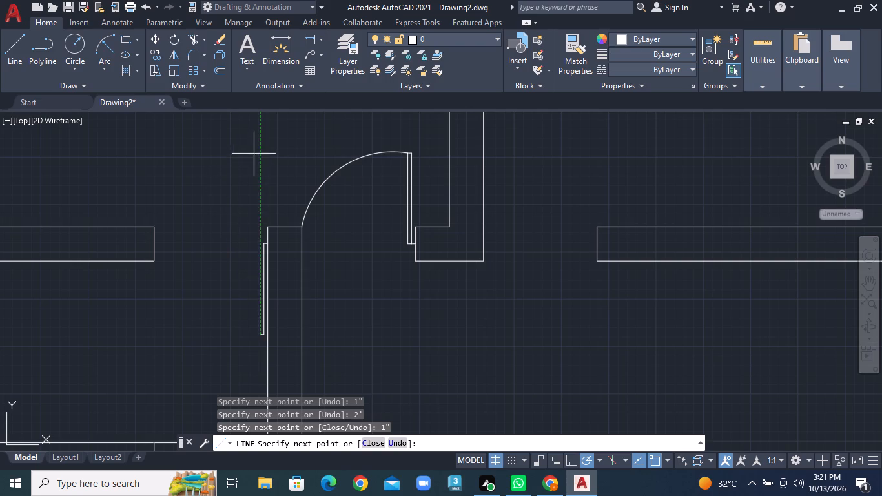
text(2')
key(Return)
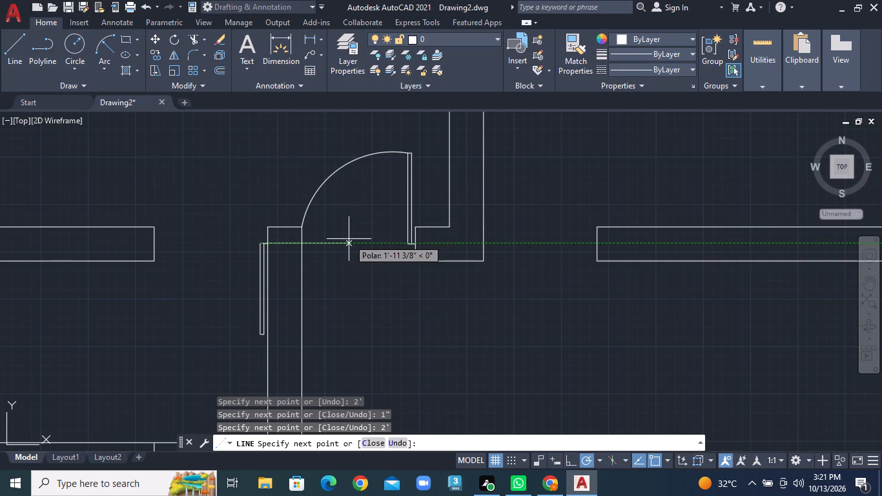
text(1")
key(Return)
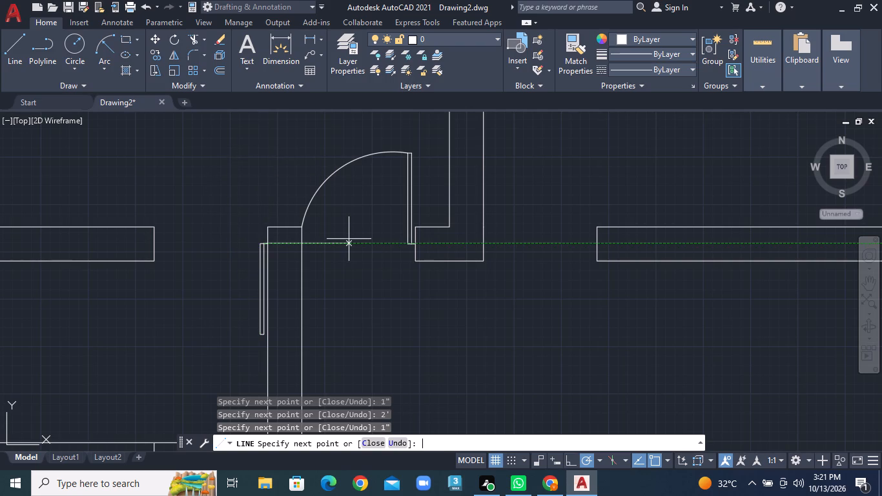
right_click(253, 201)
click(266, 209)
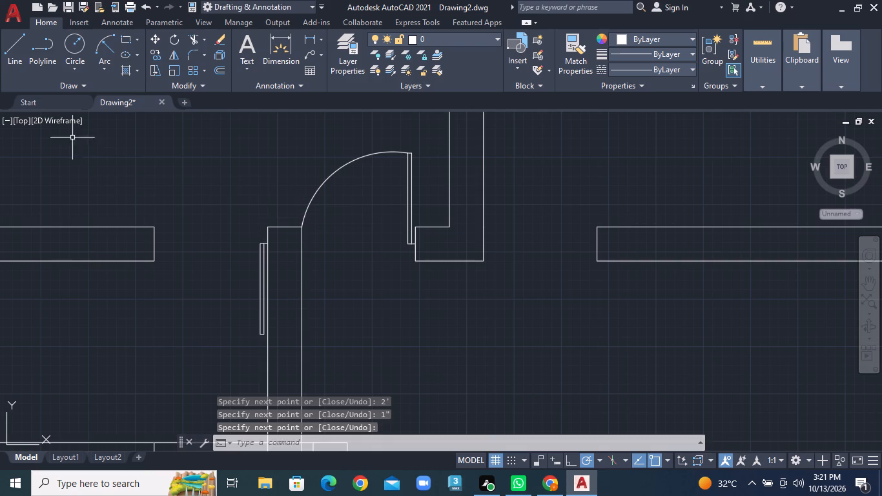
Draw a Start, End, Radius swing arc from the west wall end's southeast corner to the south-pointing leaf's tip, bulging southwest.
click(109, 67)
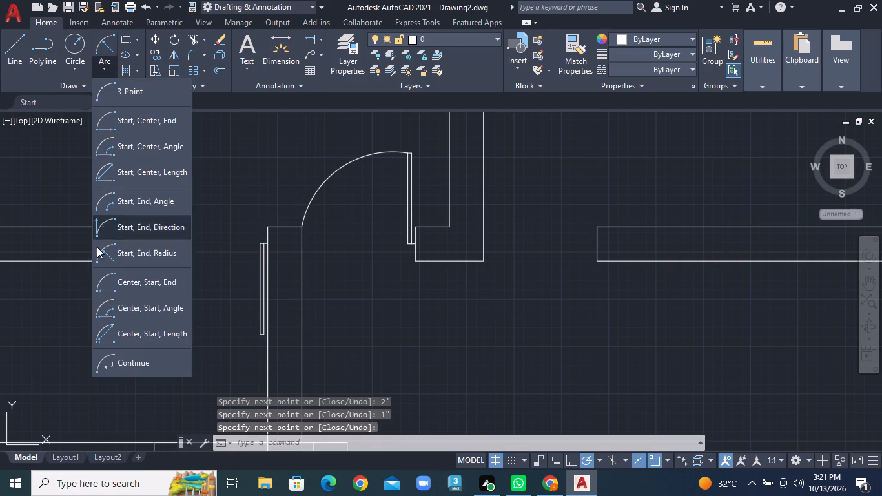
click(139, 256)
middle_drag(218, 313, 247, 278)
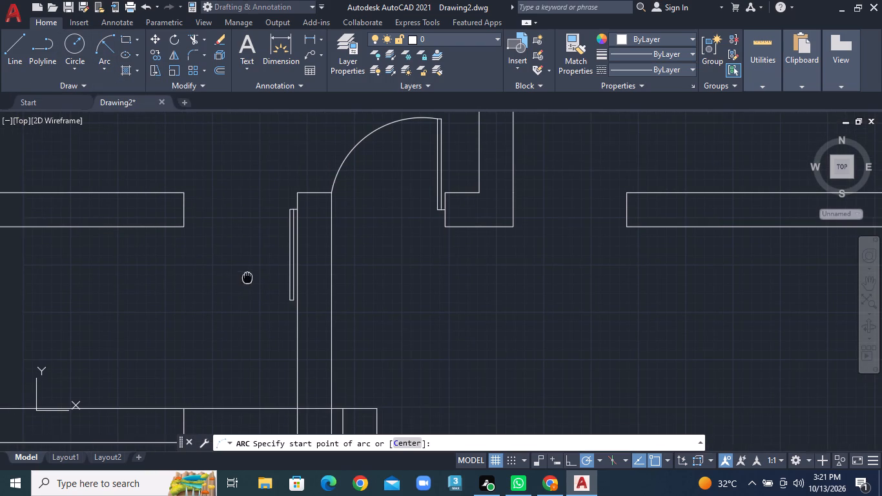
click(180, 223)
scroll(262, 302, up, 2)
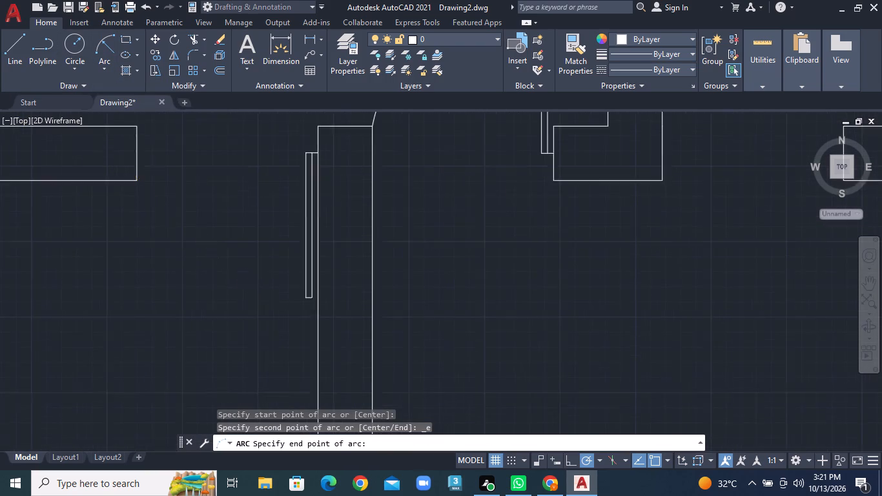
click(329, 295)
scroll(275, 279, down, 2)
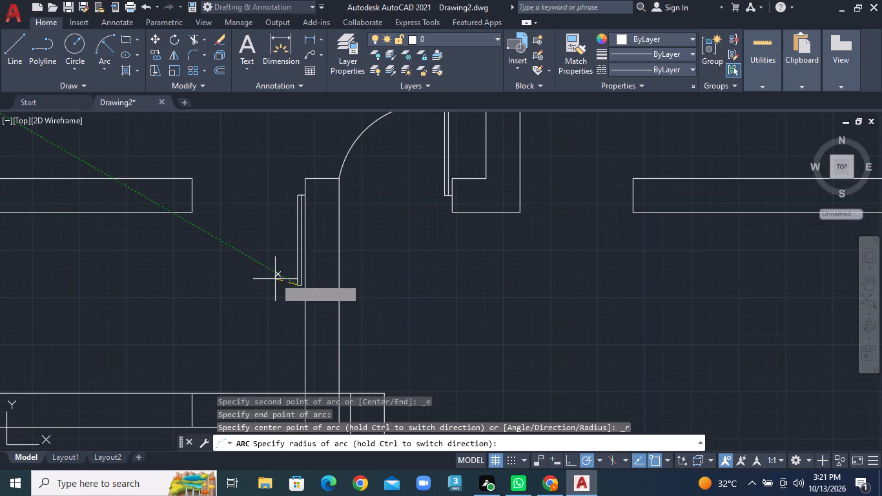
scroll(275, 278, down, 3)
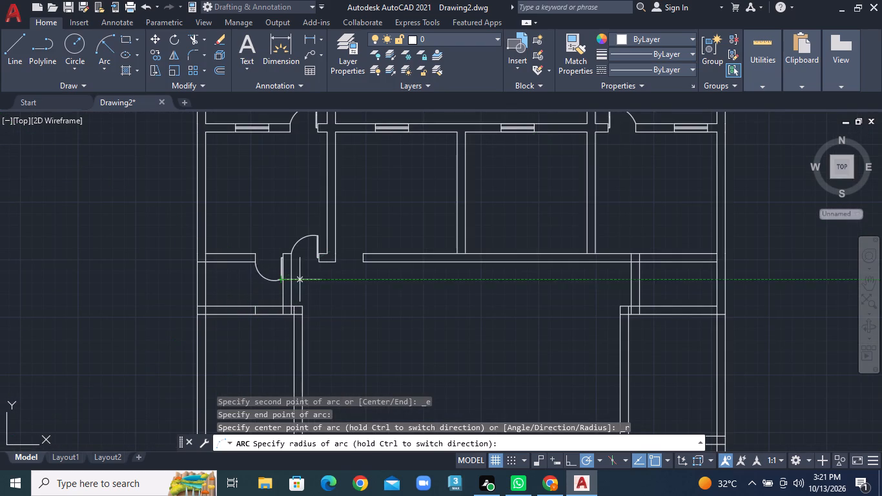
scroll(258, 245, up, 2)
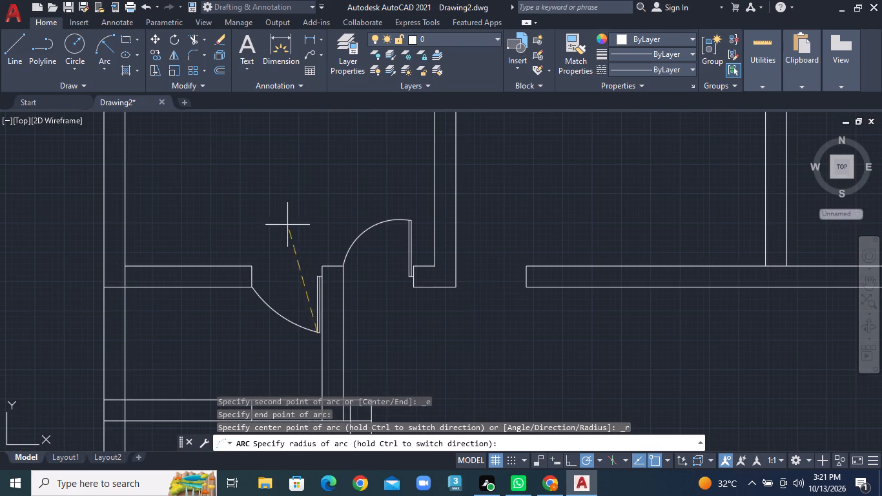
click(285, 289)
scroll(315, 311, down, 1)
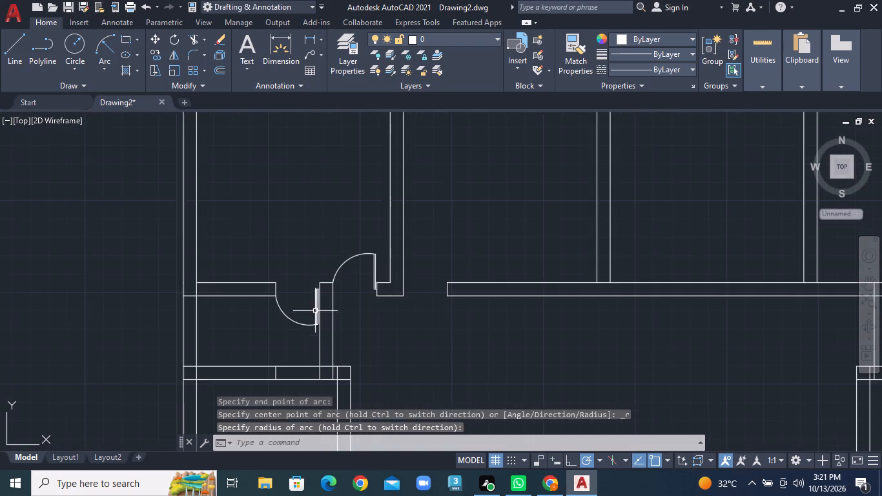
Draw a 1" by 2' door leaf pointing north, with a 1" stub from the divider wall's east face at mid-wall level of the corridor wall.
middle_drag(411, 341, 374, 237)
middle_drag(385, 212, 294, 289)
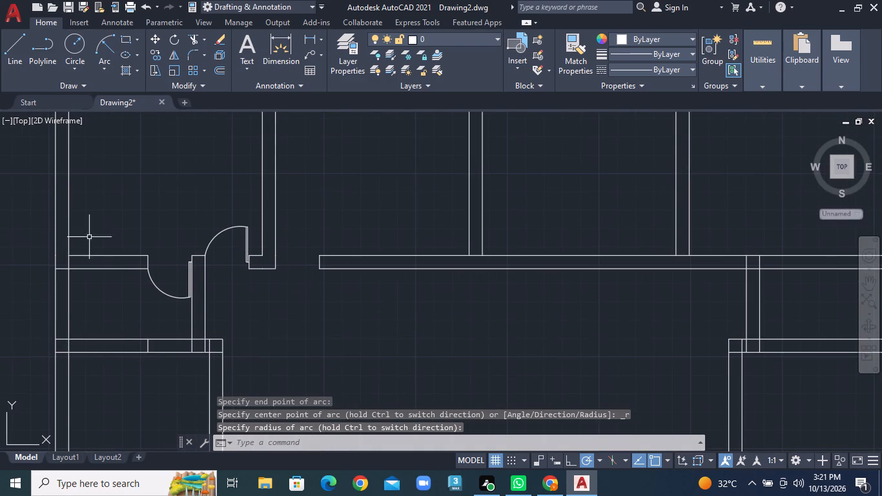
click(24, 60)
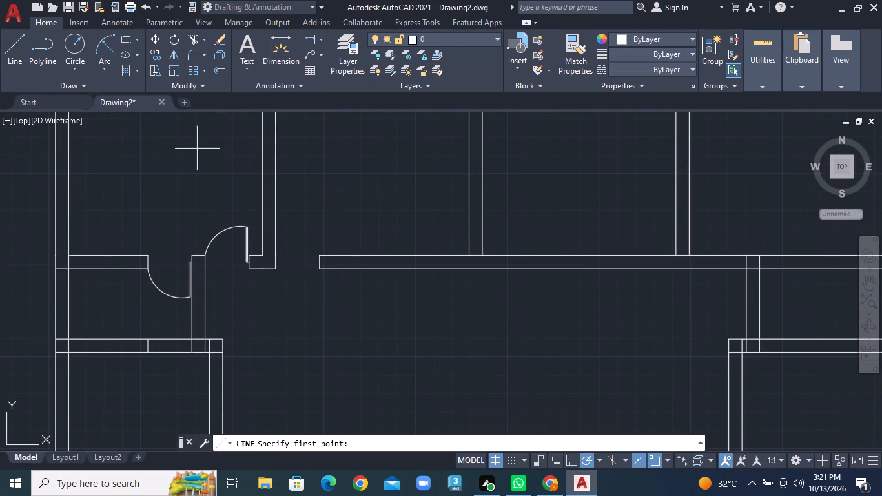
scroll(289, 243, up, 1)
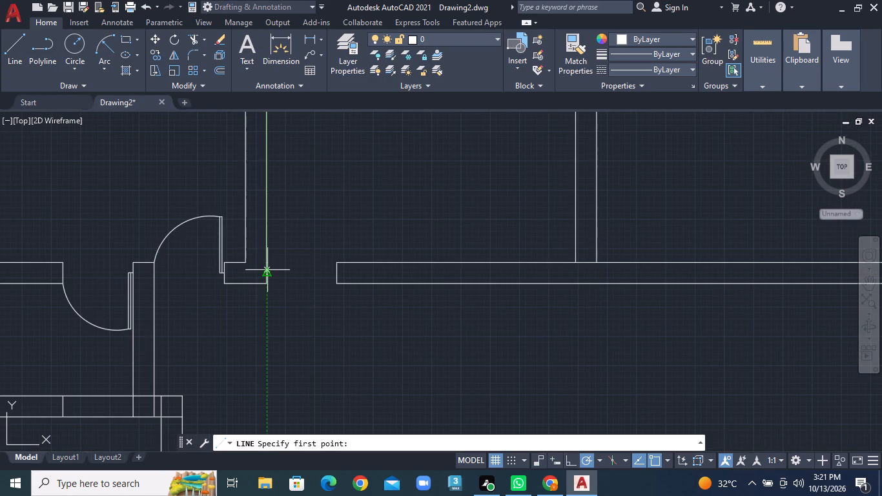
click(266, 269)
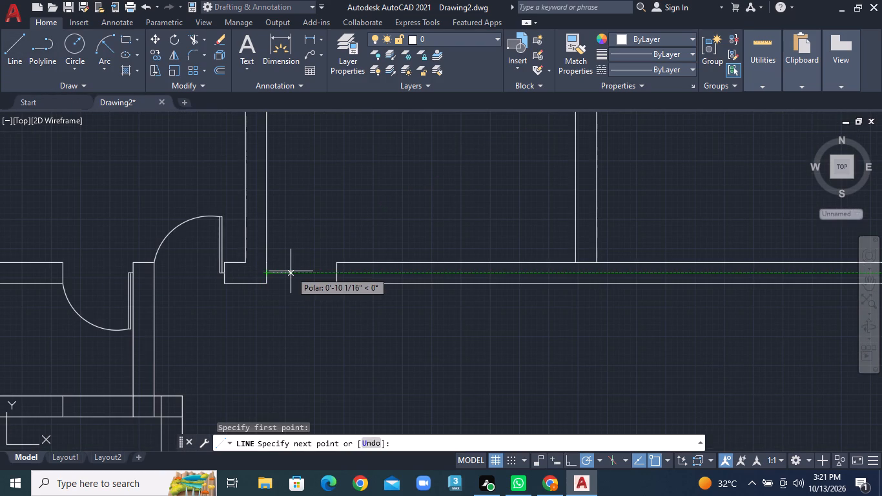
text(1")
key(Return)
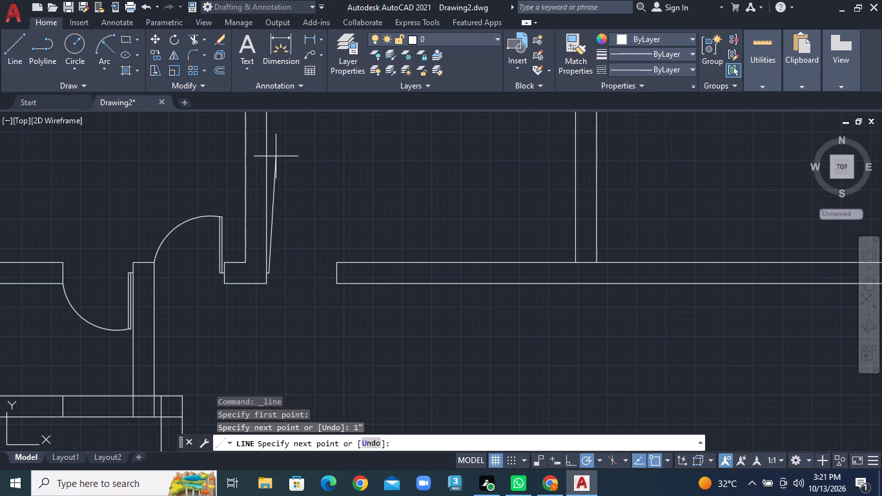
text(2')
key(Return)
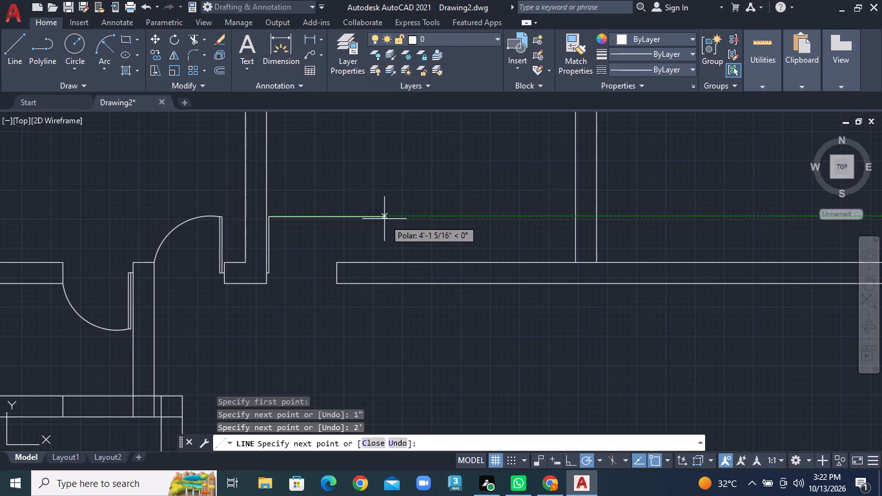
text(1")
key(Return)
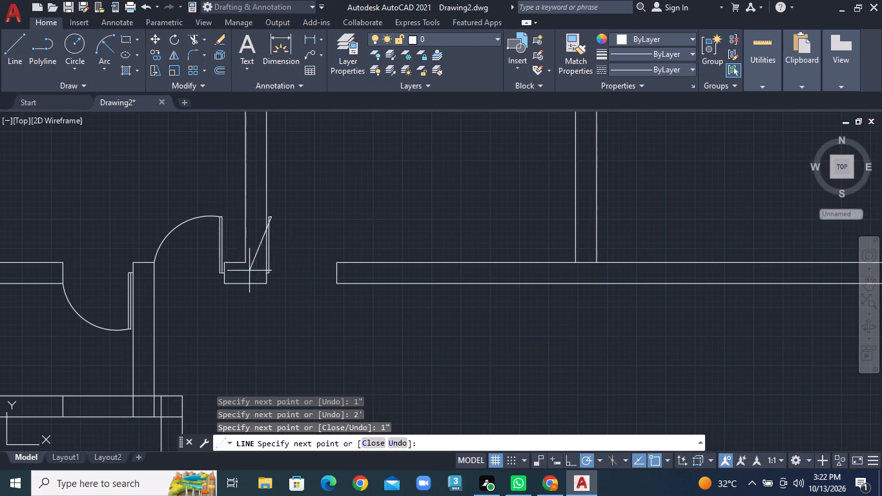
text(2')
key(Return)
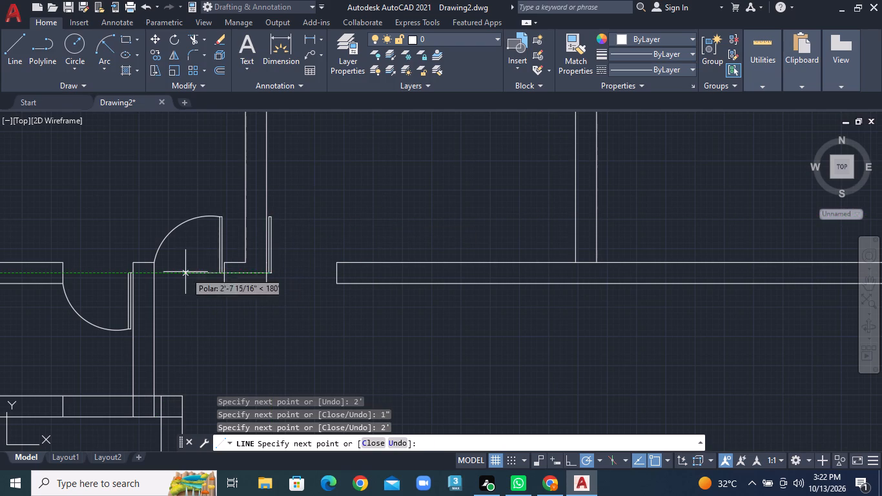
text(1")
key(Return)
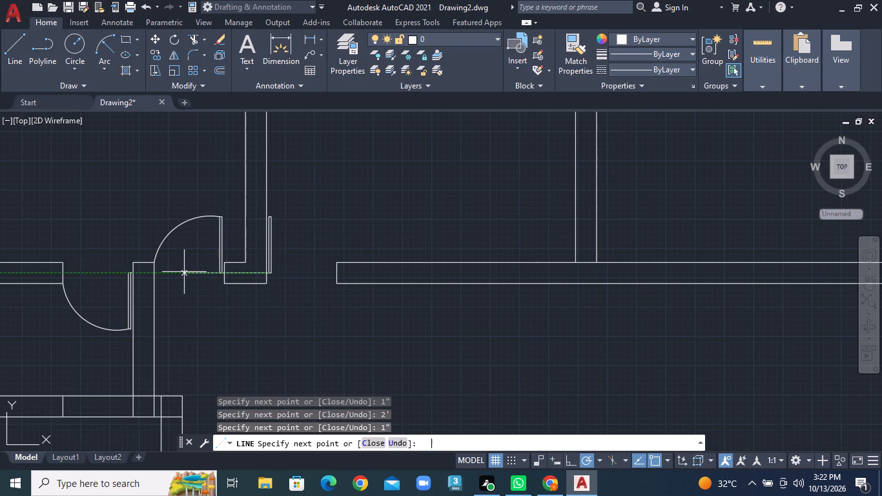
scroll(476, 214, up, 1)
right_click(476, 214)
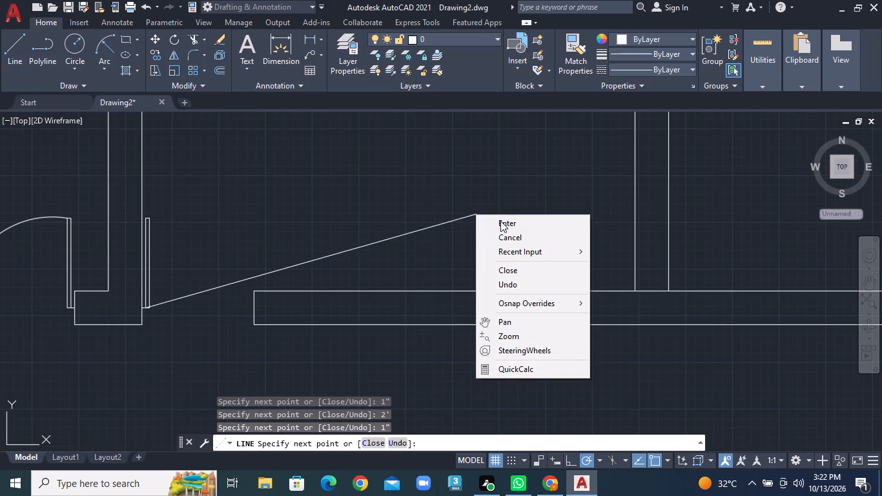
click(500, 218)
scroll(415, 246, down, 2)
Draw a Start, End, Radius swing arc from the long wall's northwest corner to the new leaf's northeast tip, bulging northeast.
middle_drag(398, 242, 454, 238)
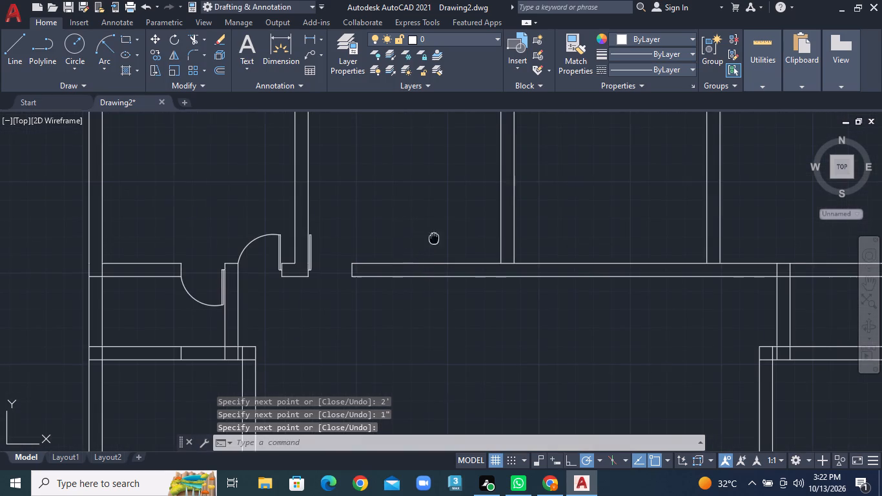
middle_drag(454, 238, 475, 242)
click(105, 72)
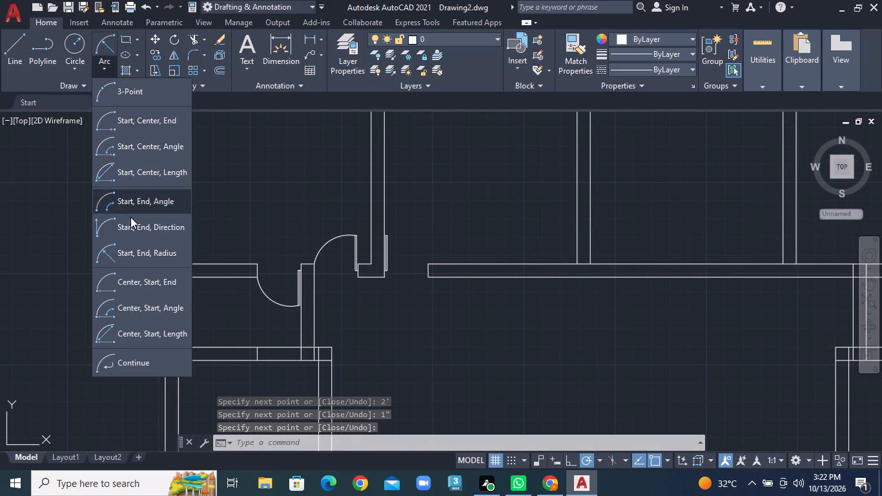
click(143, 255)
scroll(481, 282, up, 2)
middle_drag(347, 227, 365, 288)
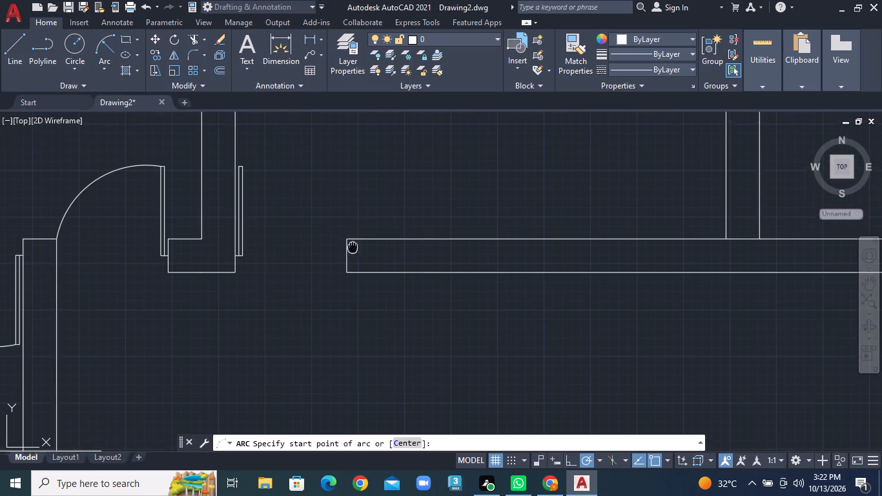
middle_drag(365, 288, 385, 349)
scroll(313, 305, up, 1)
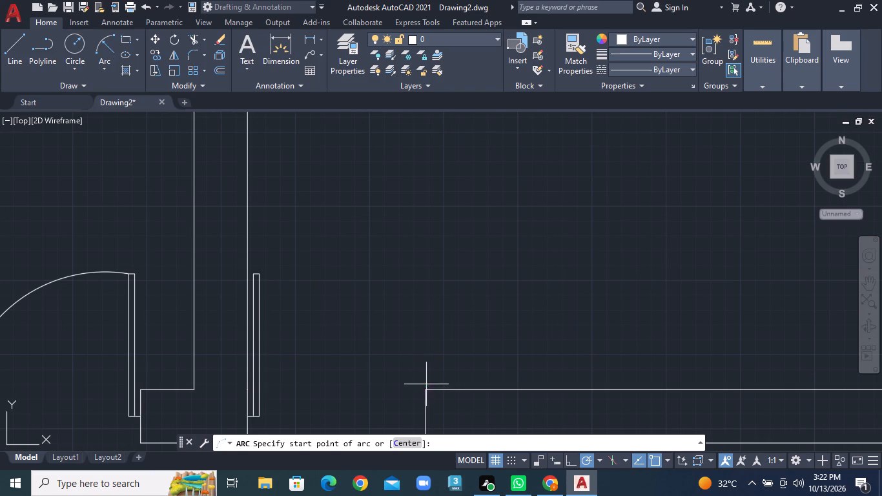
click(426, 387)
click(262, 276)
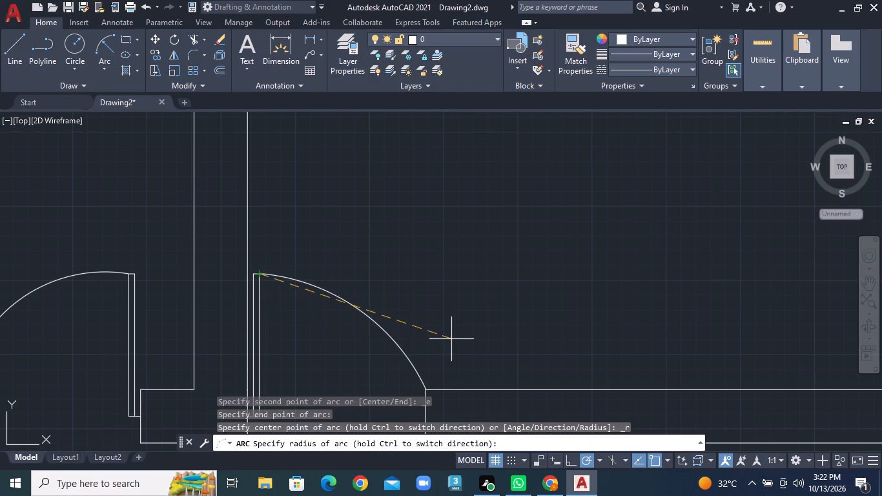
click(430, 319)
scroll(434, 319, down, 3)
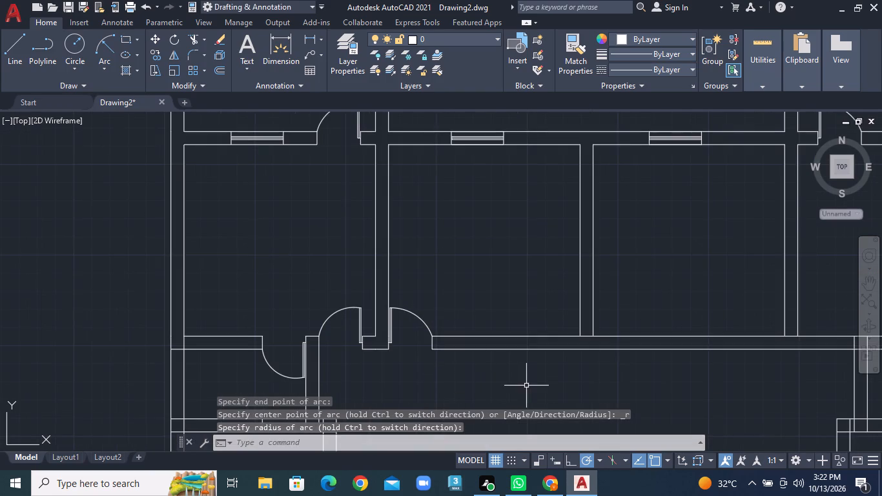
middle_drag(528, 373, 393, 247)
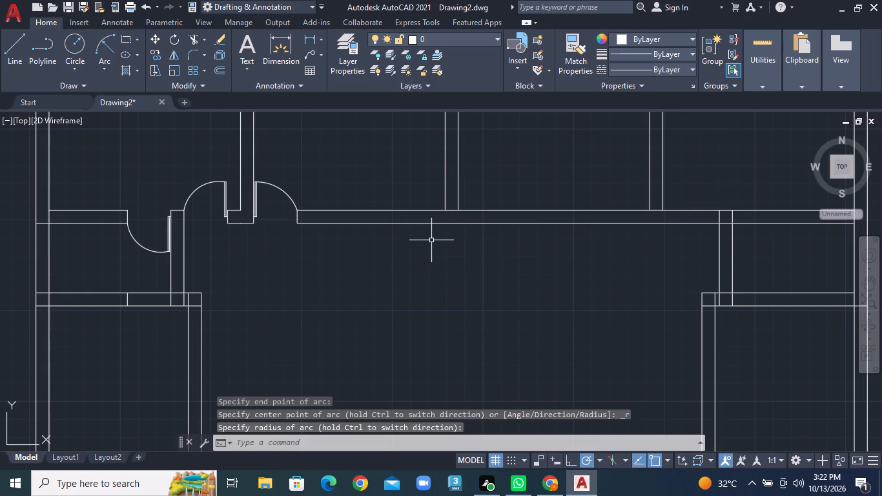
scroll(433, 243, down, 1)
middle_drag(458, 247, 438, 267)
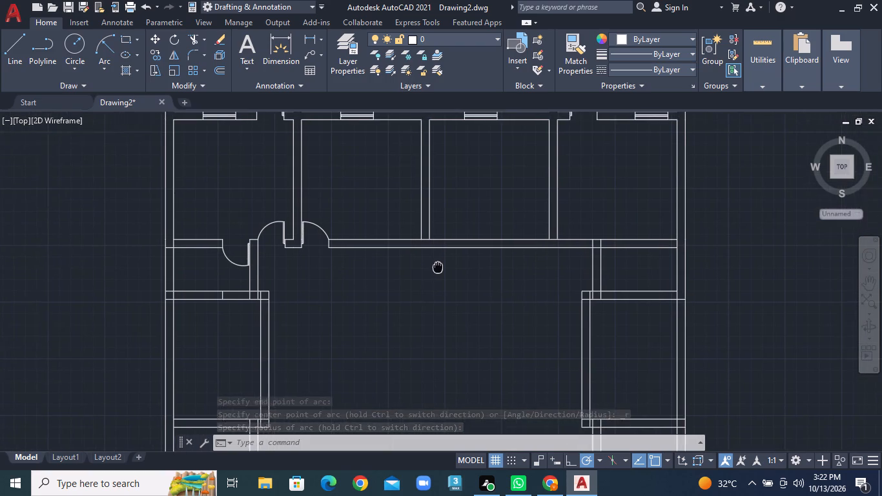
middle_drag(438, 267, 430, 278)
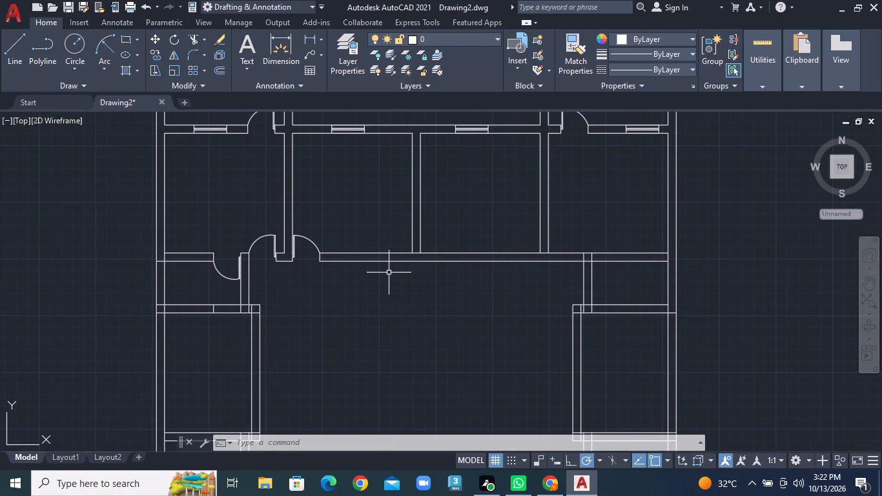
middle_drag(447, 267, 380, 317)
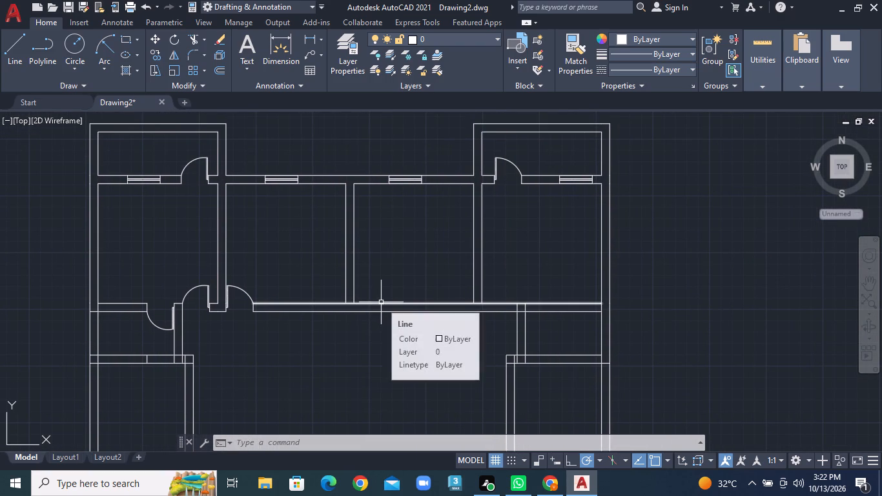
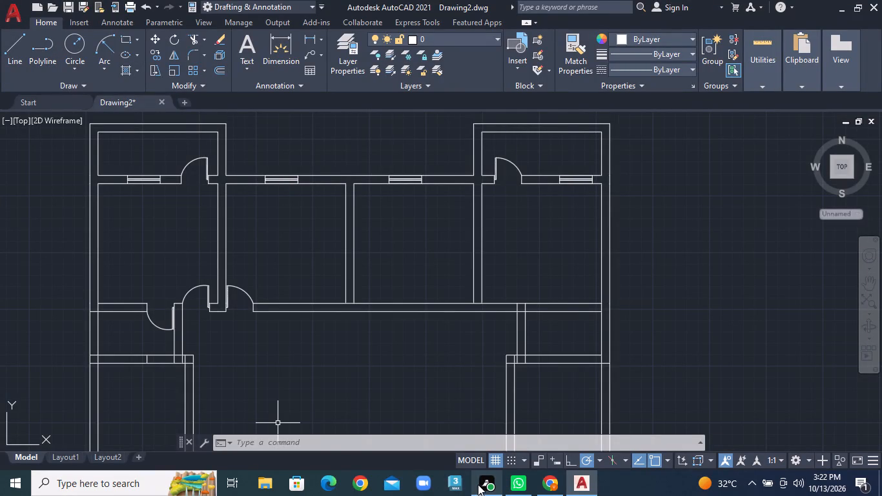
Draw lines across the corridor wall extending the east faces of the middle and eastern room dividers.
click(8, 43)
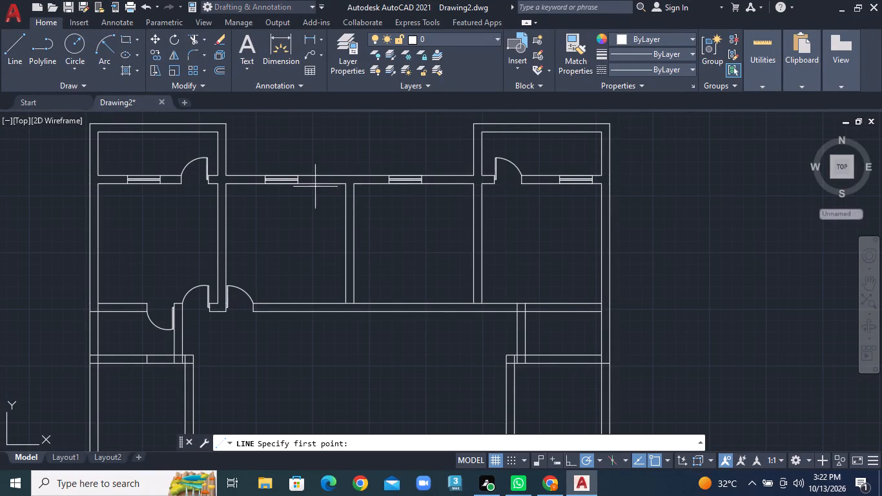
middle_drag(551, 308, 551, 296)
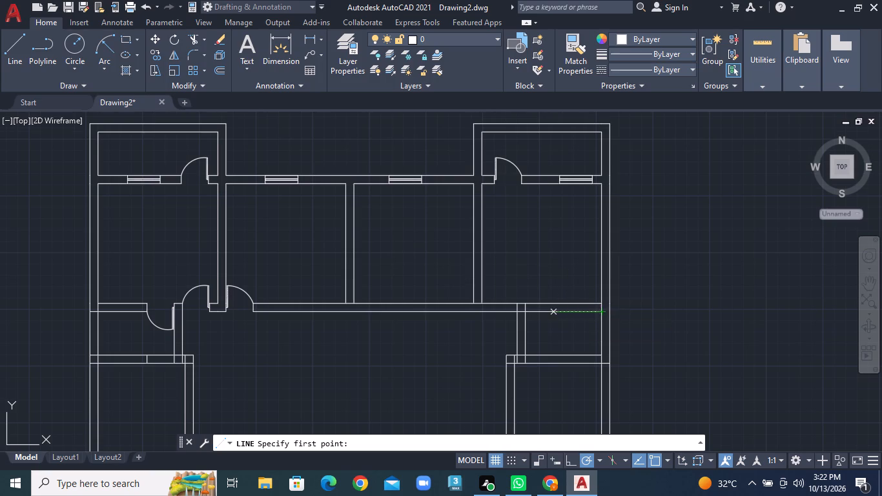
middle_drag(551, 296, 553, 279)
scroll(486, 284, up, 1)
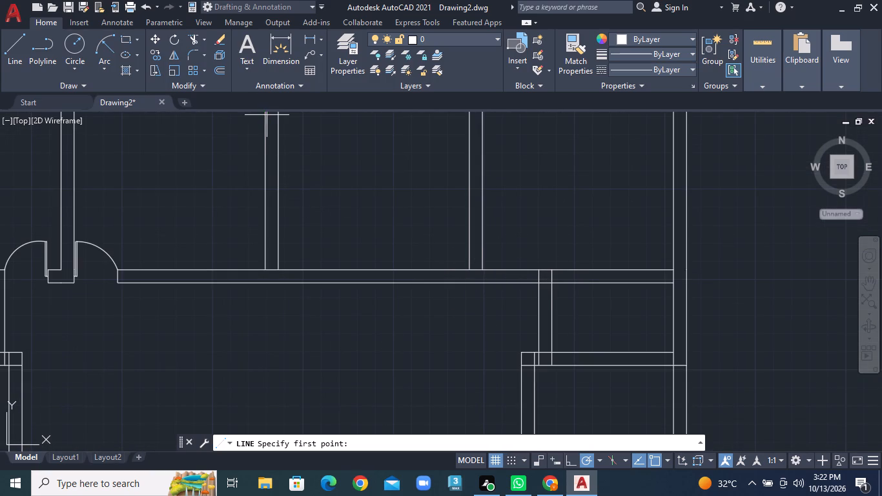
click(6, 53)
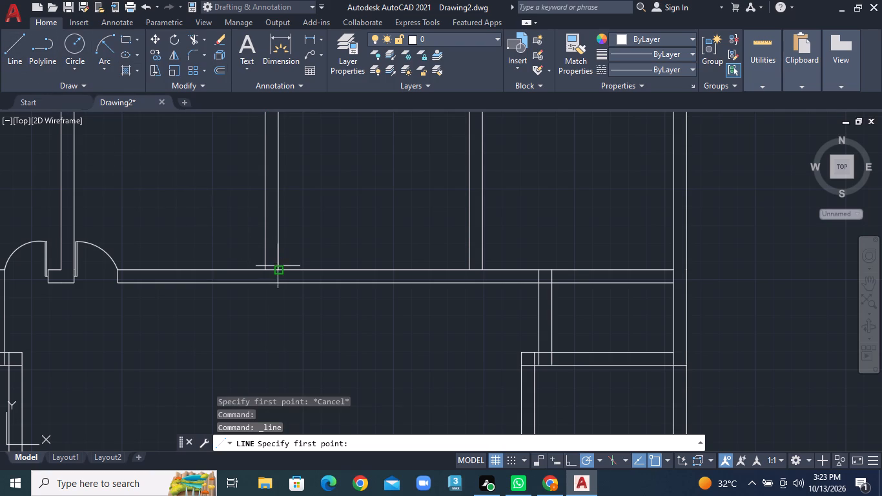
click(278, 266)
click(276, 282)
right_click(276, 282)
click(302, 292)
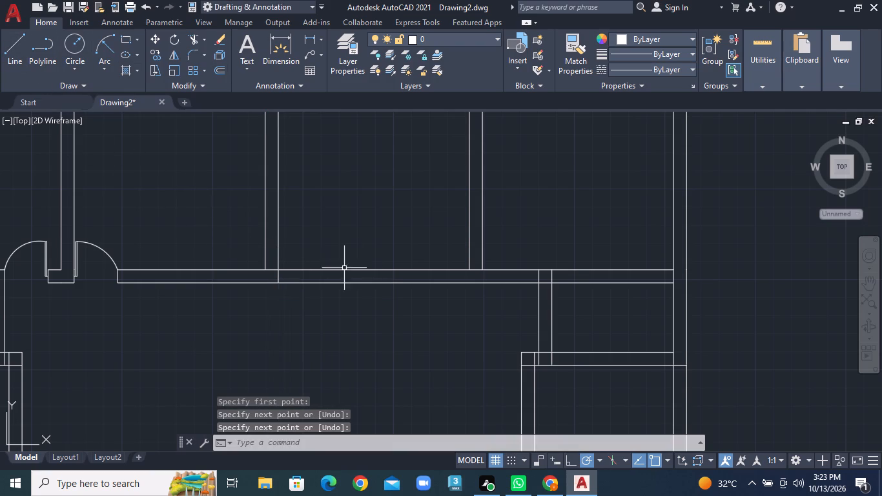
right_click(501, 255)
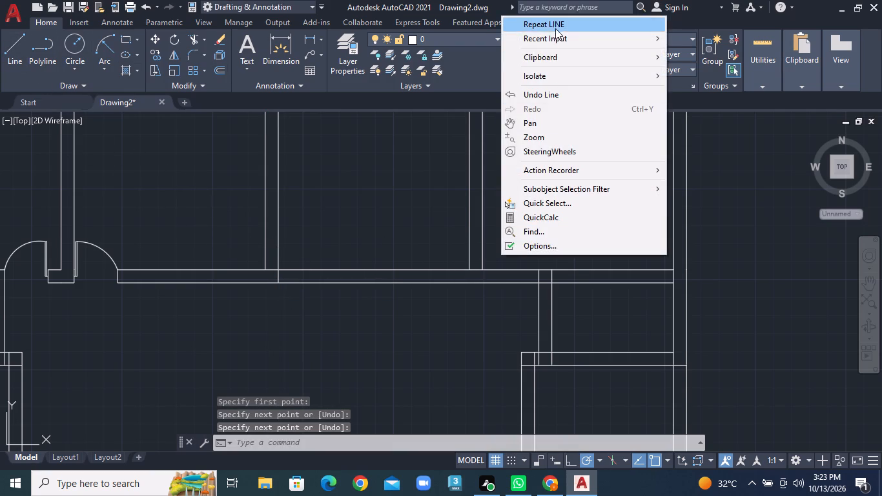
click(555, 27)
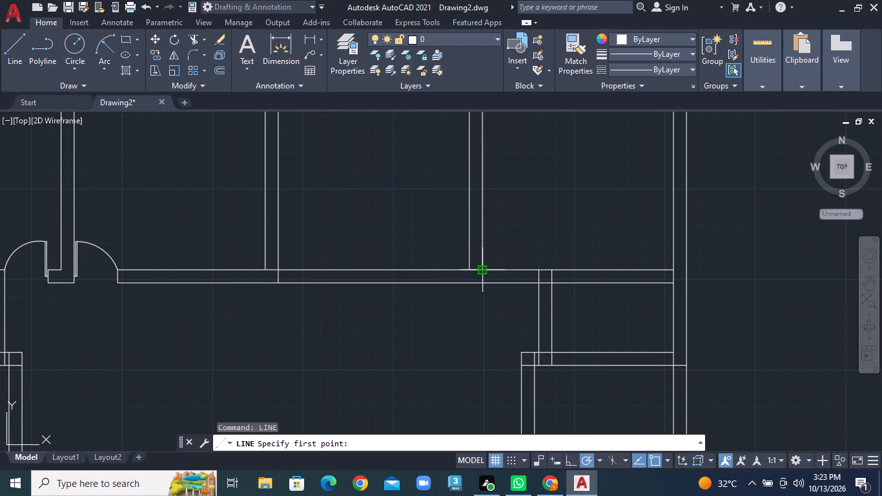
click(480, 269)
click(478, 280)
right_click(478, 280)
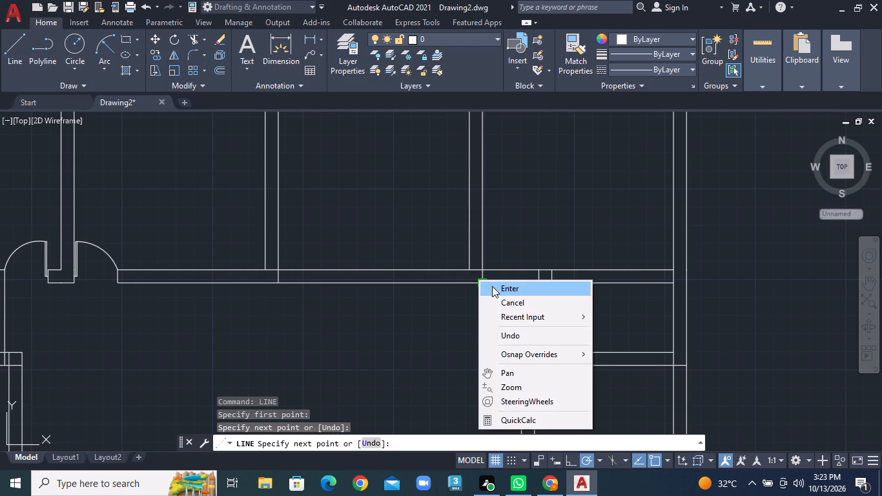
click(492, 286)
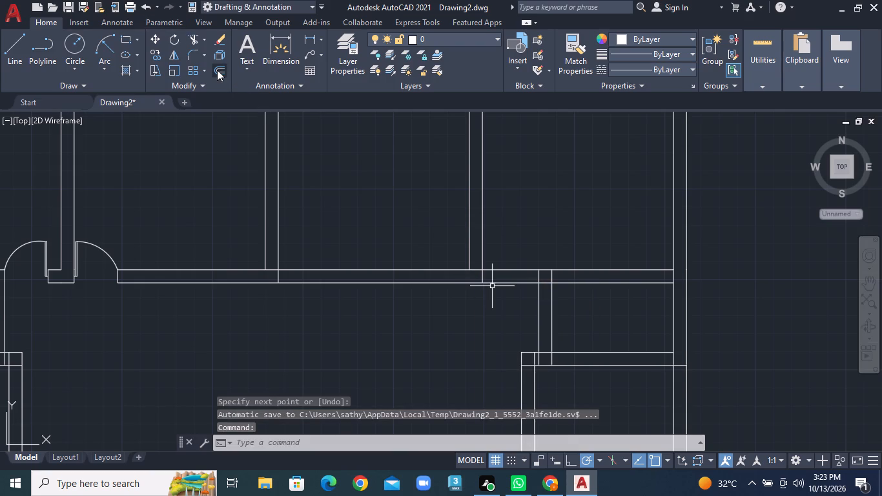
Offset the eastern short partition's faces 2'6" outward, the east face toward the east and the west face toward the west.
click(217, 70)
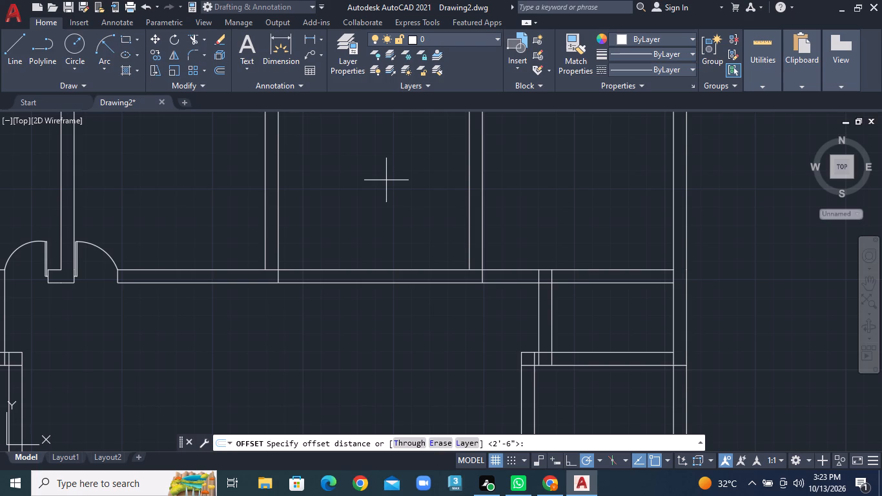
text(2'6")
key(Return)
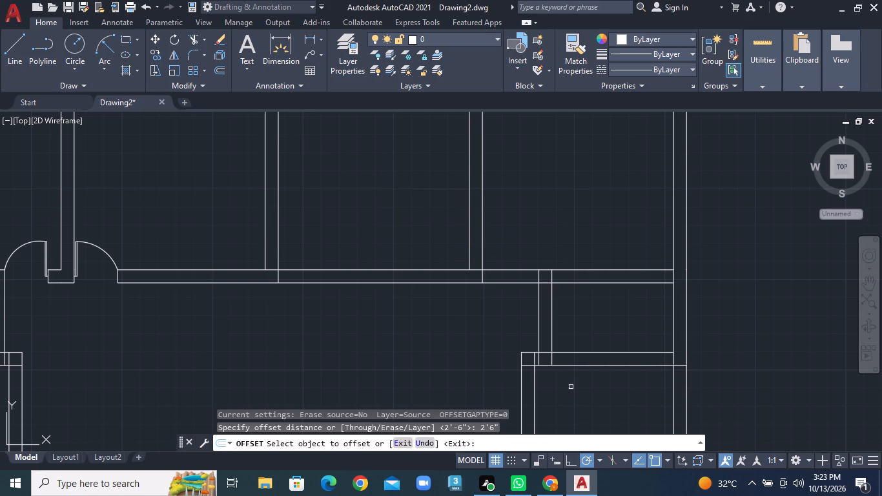
click(551, 277)
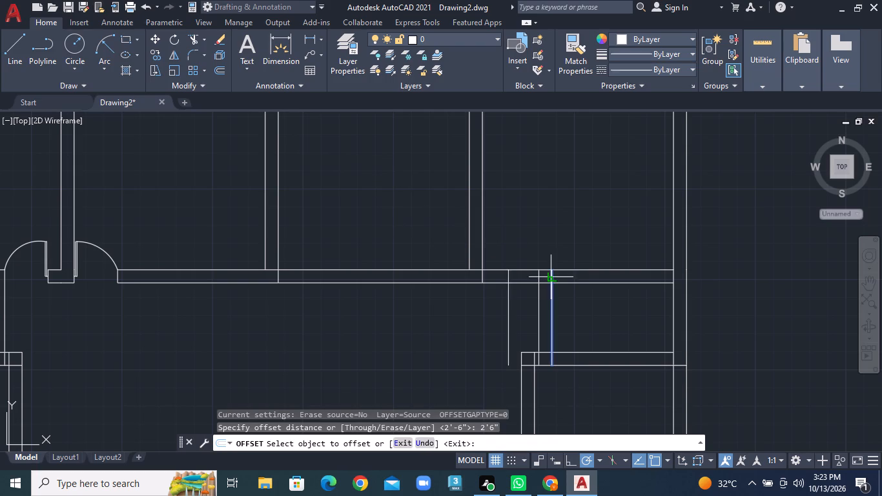
click(622, 280)
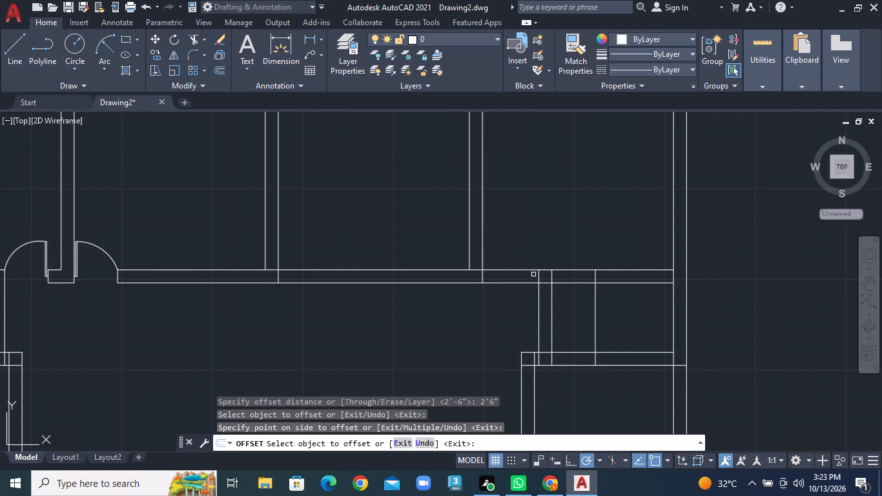
click(540, 276)
click(496, 275)
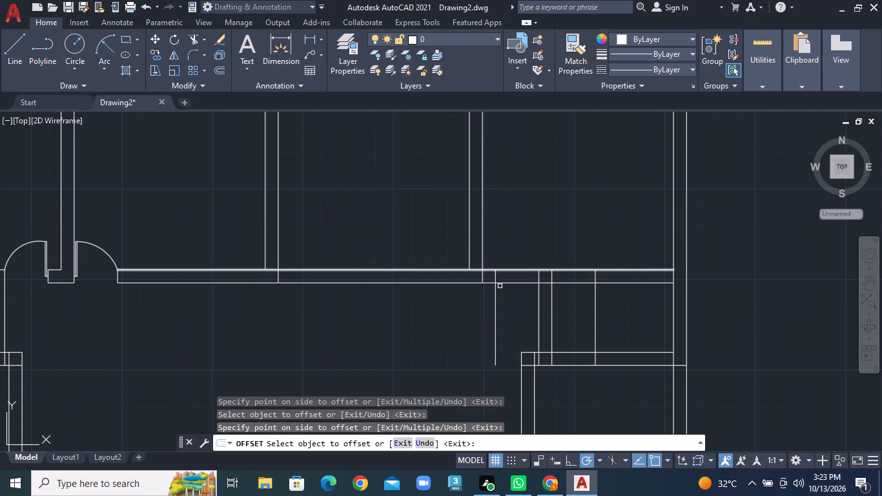
Draw a jamb line extending the eastern divider's west face across the corridor wall, and offset it 2'6" to the west.
click(13, 50)
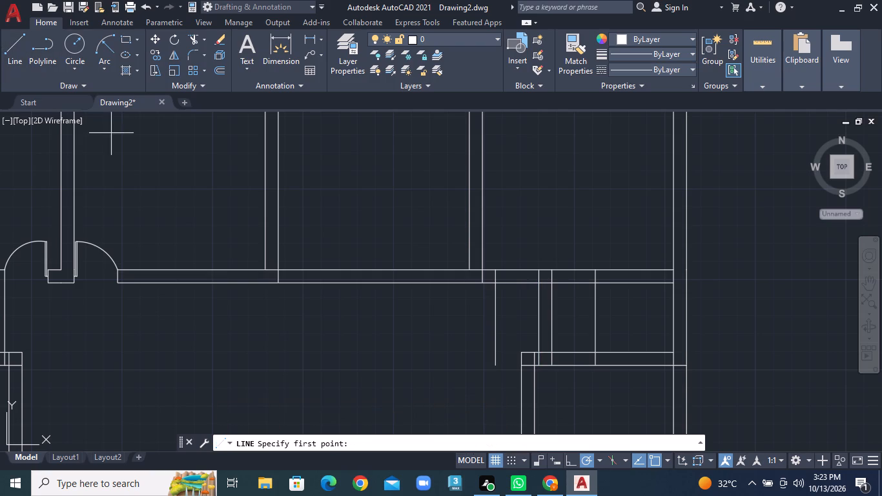
click(469, 268)
click(473, 283)
right_click(473, 282)
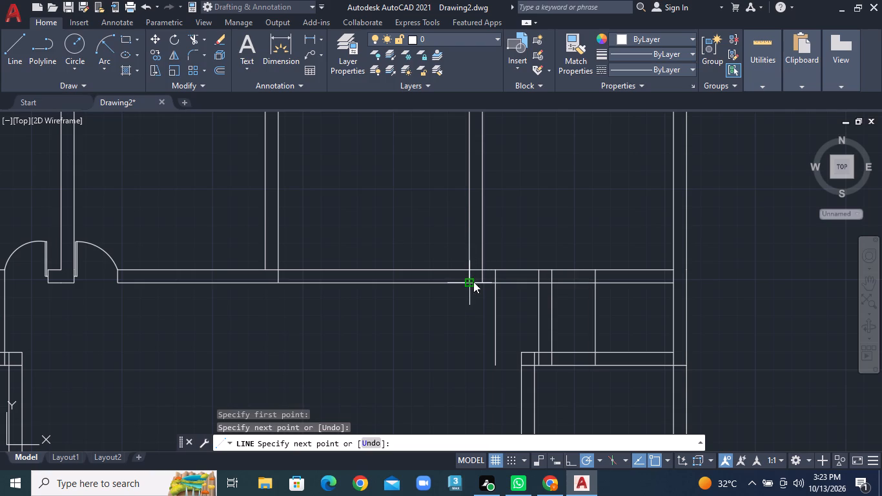
click(498, 284)
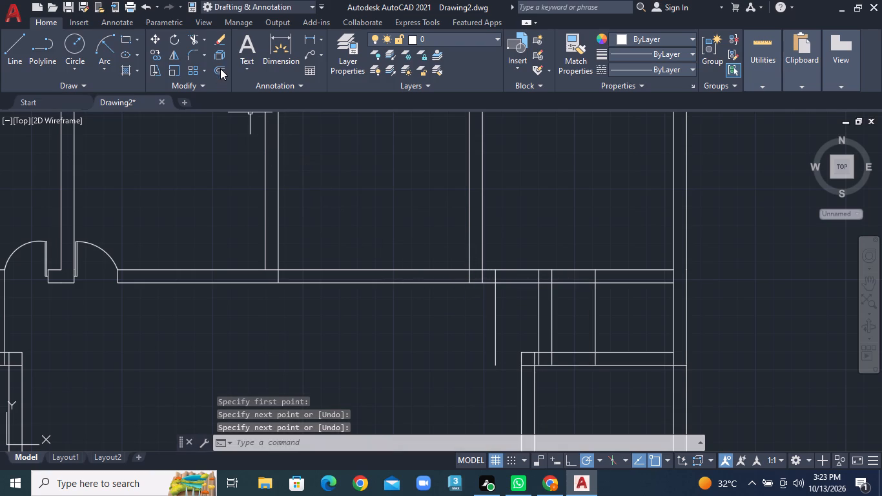
click(220, 70)
text(2'6")
key(Return)
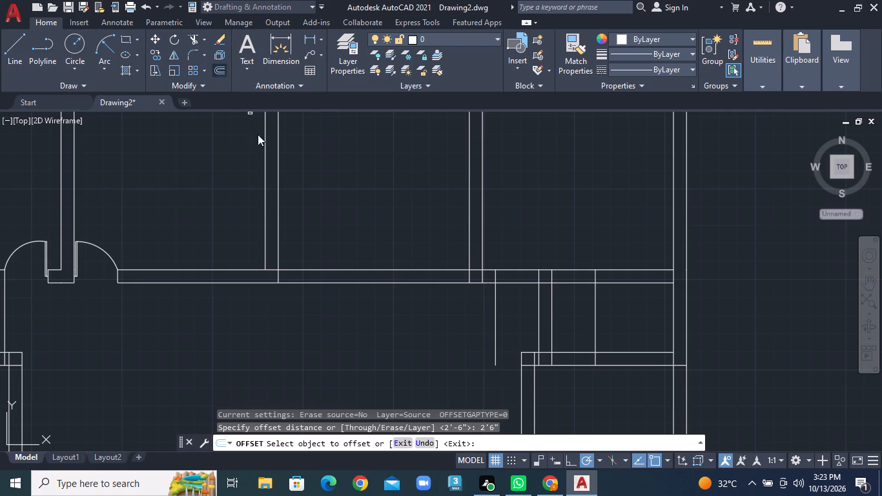
click(469, 275)
click(384, 278)
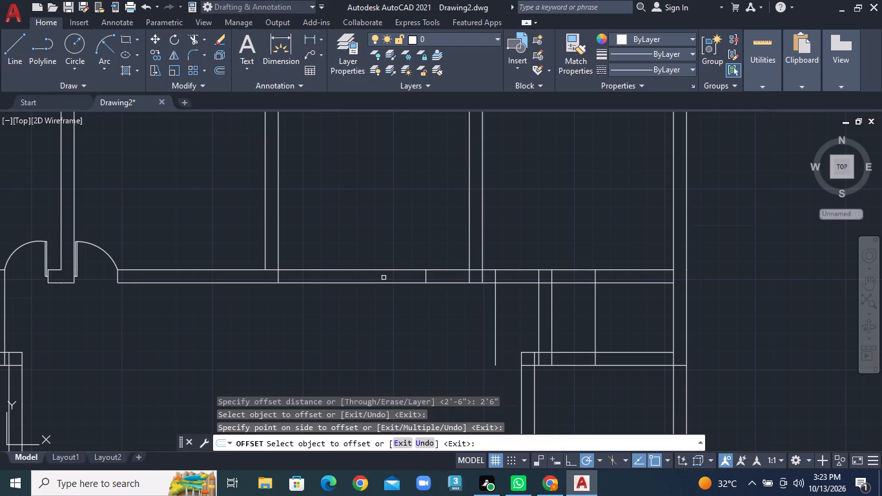
Trim the corridor wall lines to form the three 2'6" eastern door openings, and trim away the leftover offset lines below and in the lower wall.
click(206, 40)
click(217, 58)
click(436, 253)
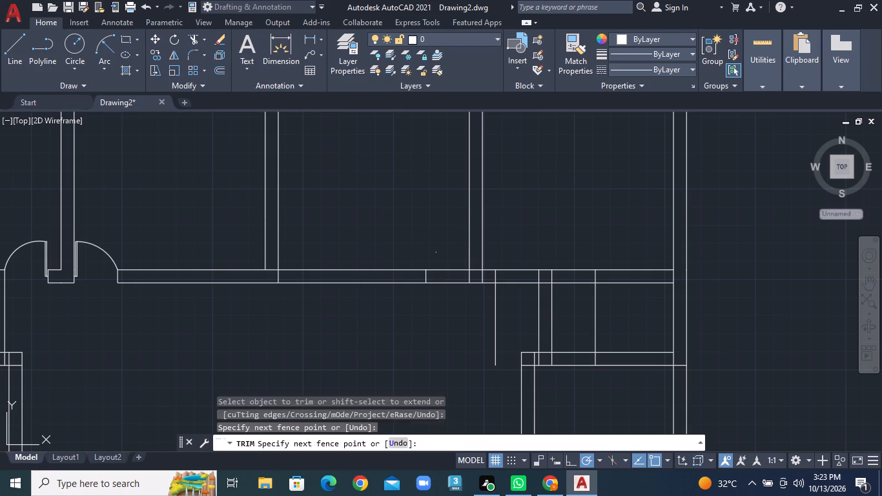
click(446, 308)
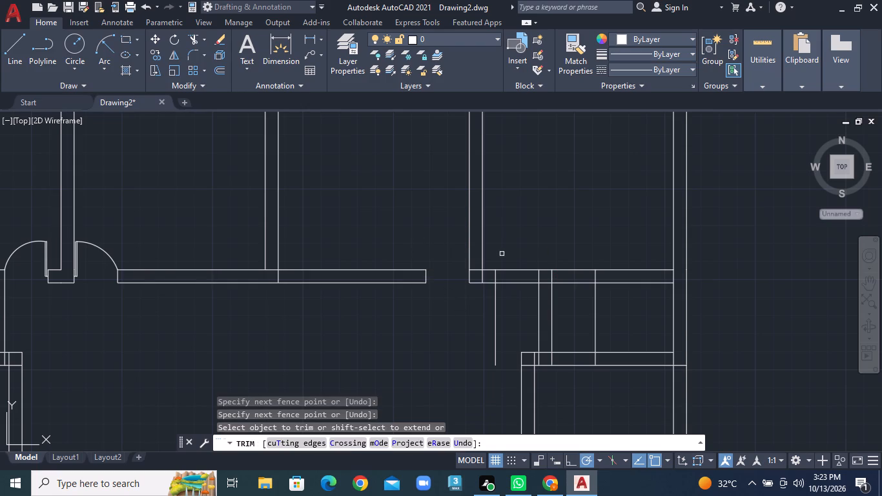
click(502, 253)
click(517, 292)
click(508, 299)
click(474, 302)
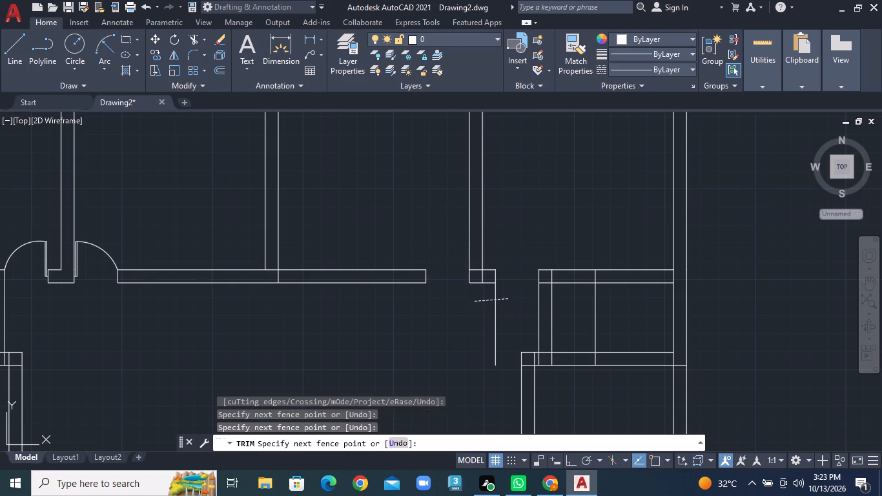
click(567, 261)
click(584, 300)
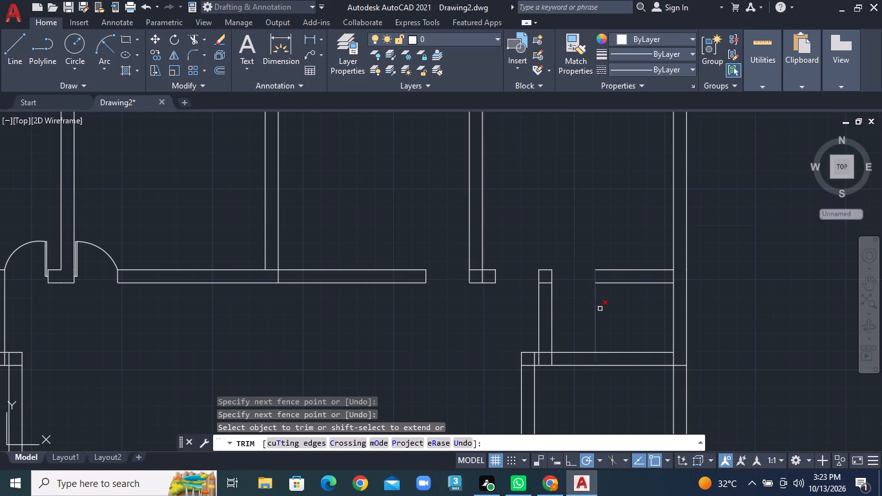
click(596, 310)
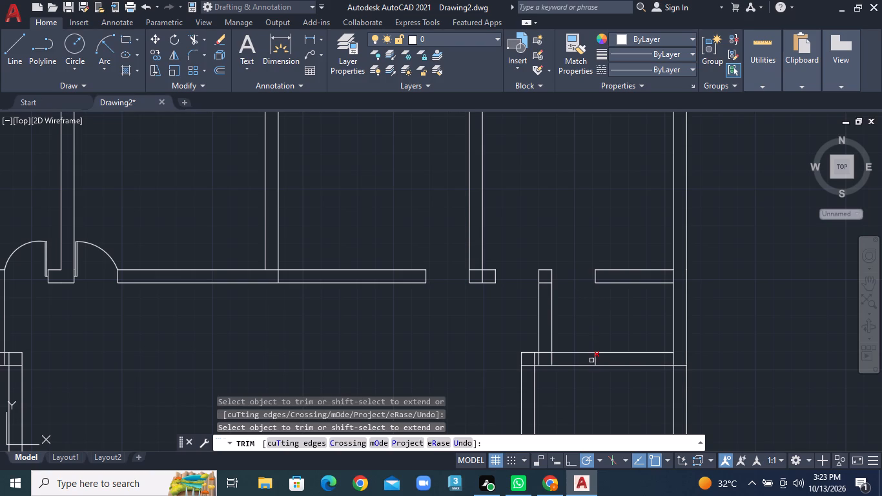
click(596, 360)
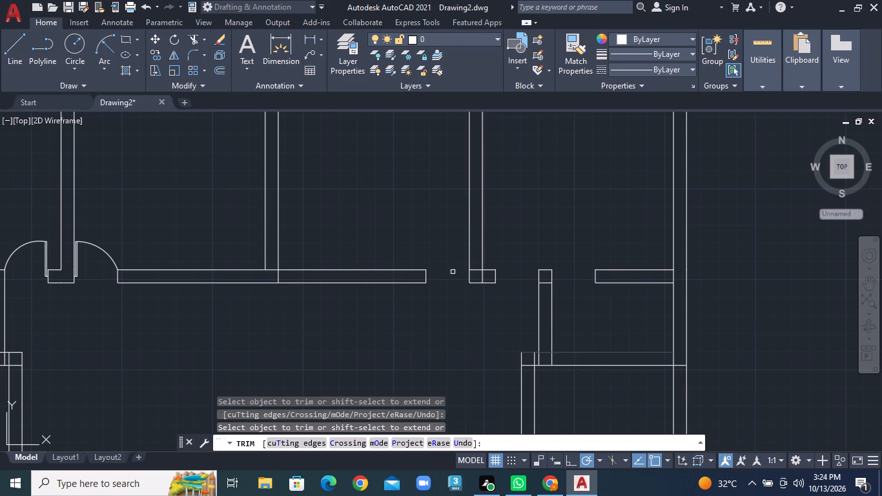
Trim the crossing lines where the eastern divider, short partition and middle divider meet the corridor wall.
click(483, 279)
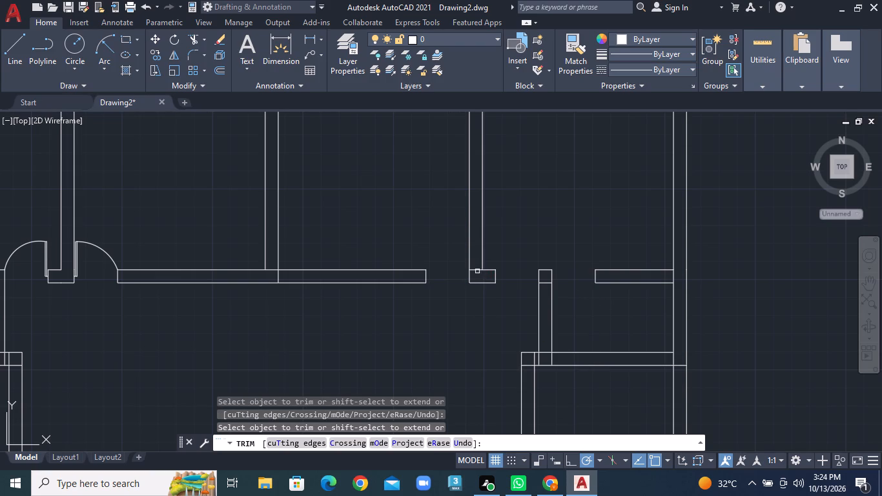
click(477, 269)
click(547, 284)
click(278, 274)
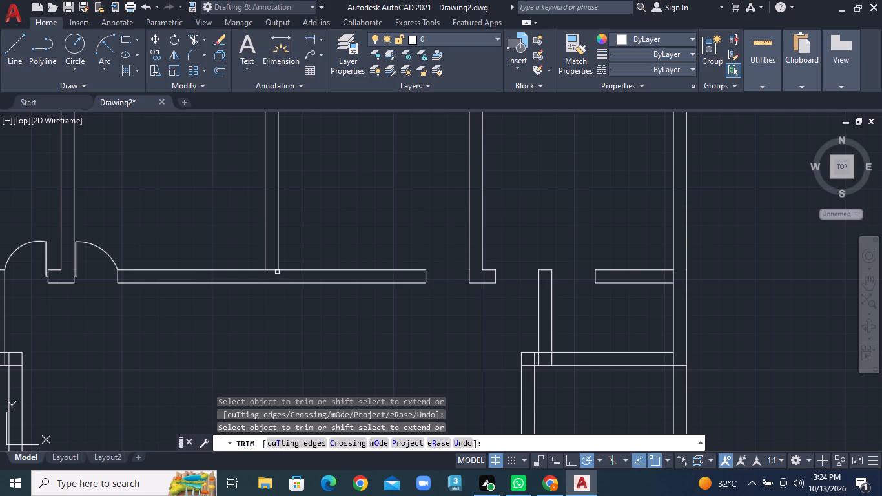
click(275, 270)
Trim the overlapping lines where the eastern short partition meets the lower wall and at that wall's west corner.
click(17, 59)
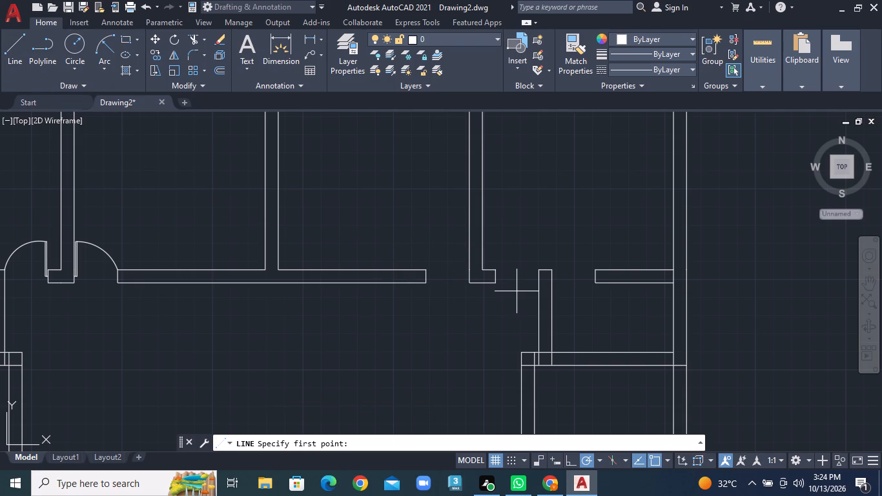
click(200, 37)
click(203, 37)
click(216, 69)
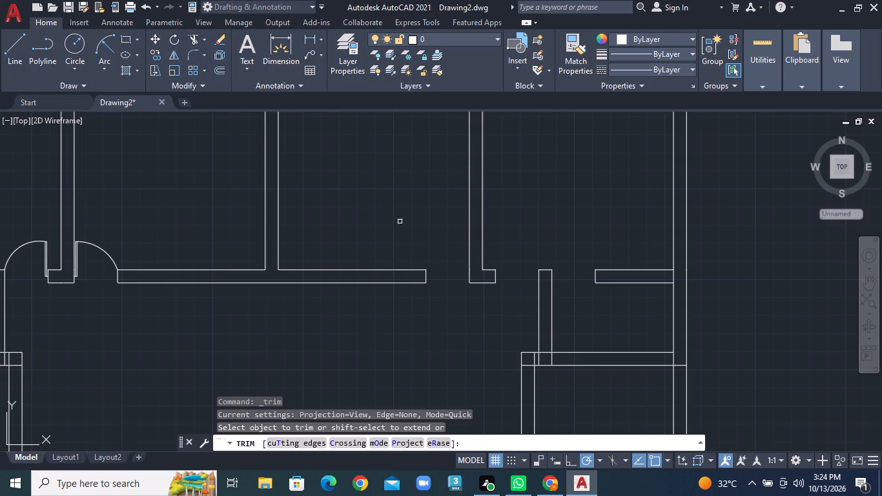
scroll(602, 362, up, 1)
click(487, 358)
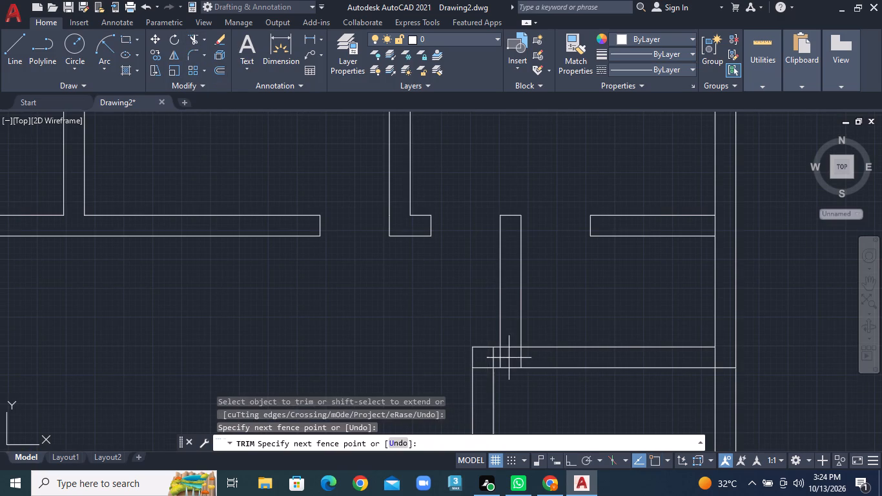
click(520, 358)
click(520, 358)
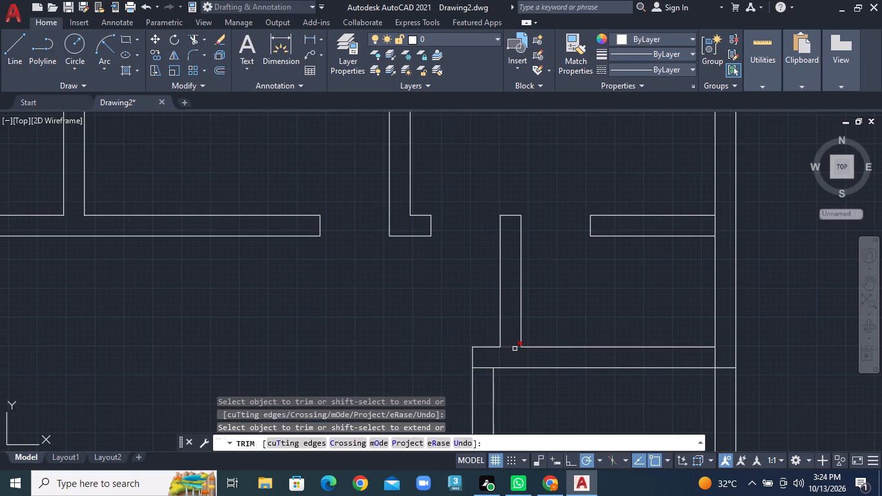
click(513, 345)
click(481, 372)
scroll(504, 367, down, 2)
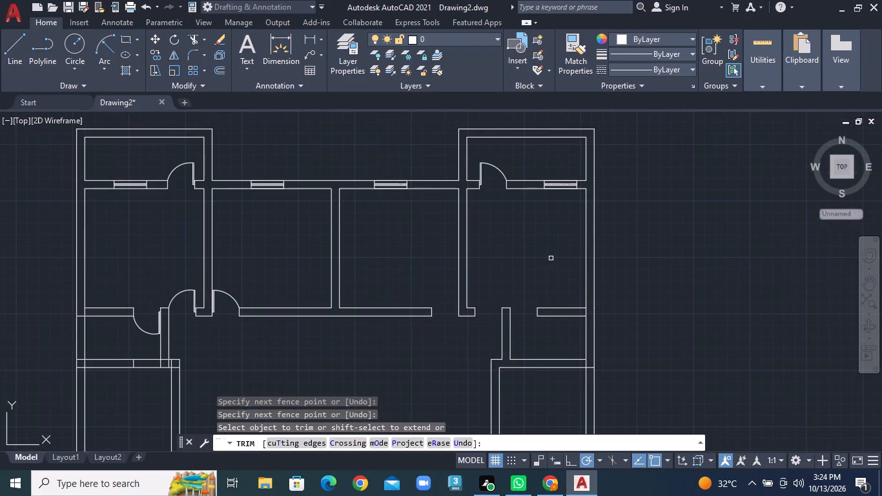
Draw a 1" by 2' door leaf running south from the eastern short partition's east jamb, starting 1" off the jamb's midpoint.
click(6, 53)
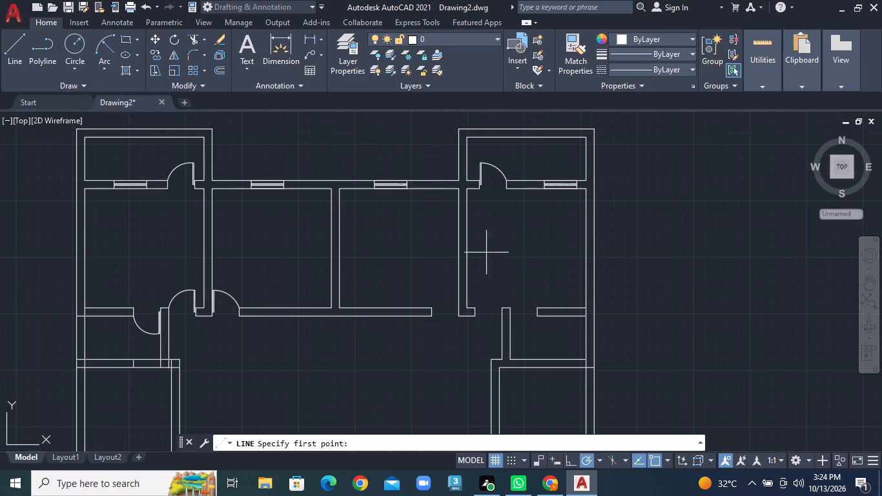
scroll(529, 309, up, 1)
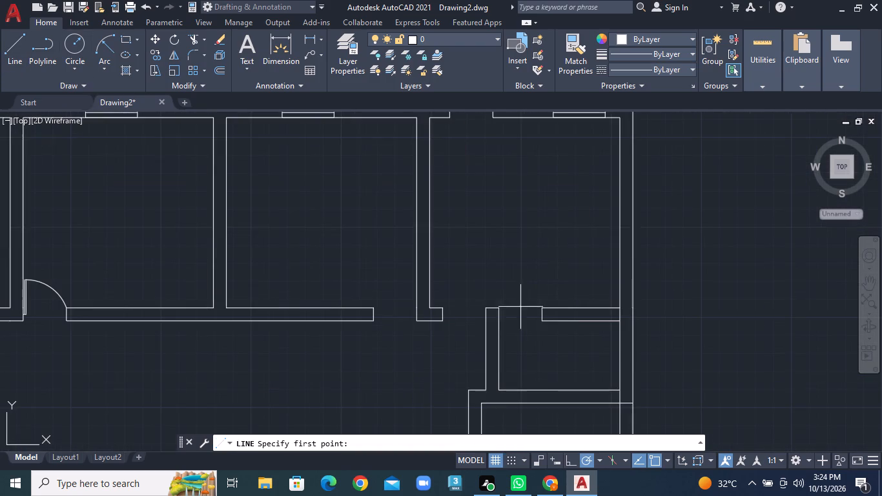
scroll(482, 304, up, 2)
click(509, 320)
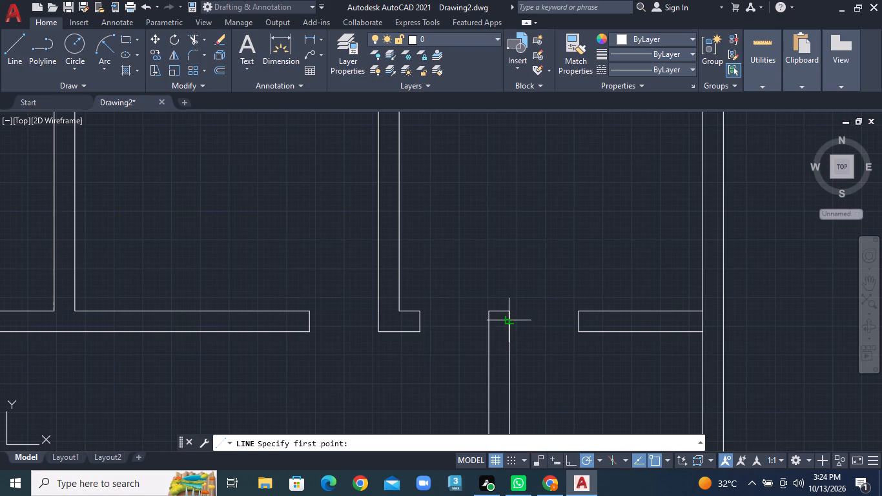
text(1")
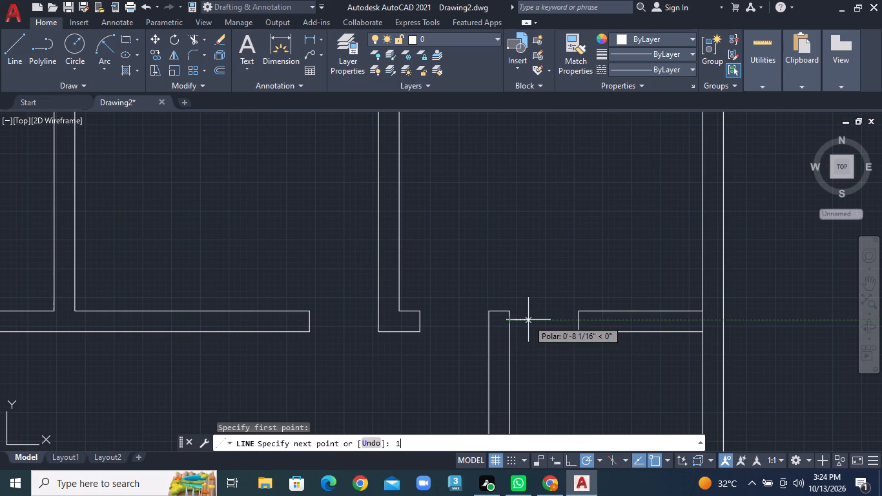
key(Return)
middle_drag(492, 482, 508, 407)
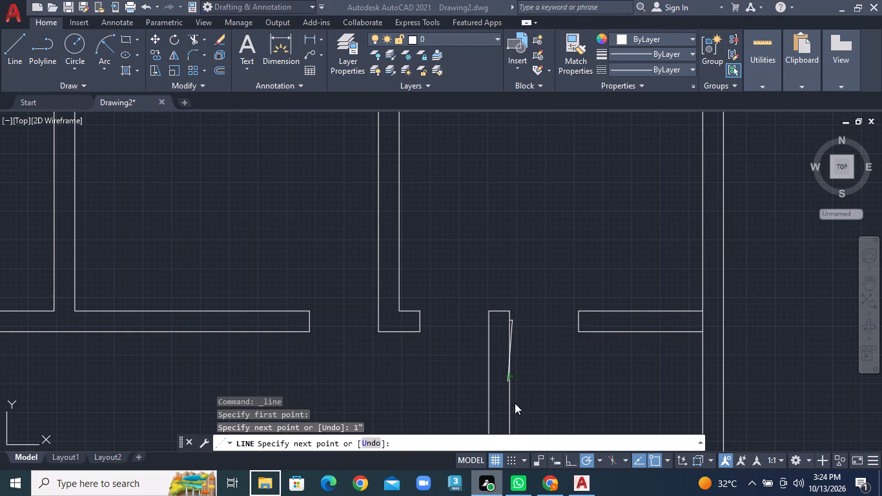
middle_drag(538, 368, 542, 302)
middle_drag(518, 341, 514, 223)
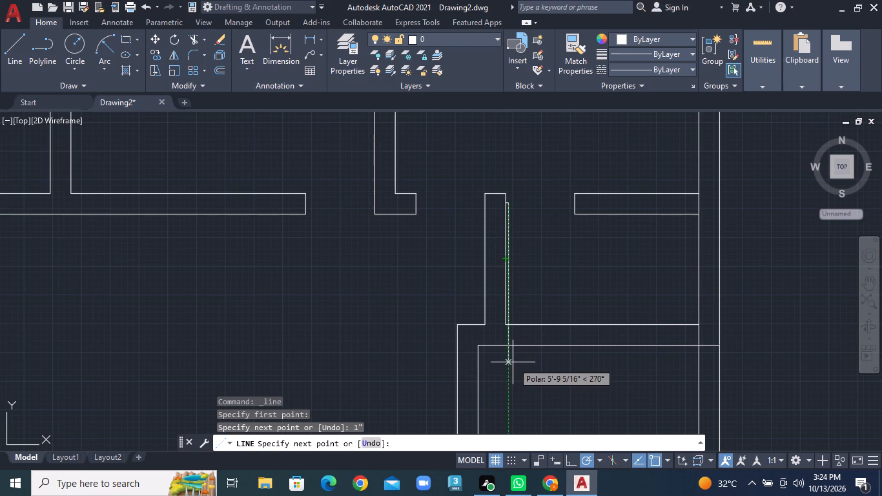
text(2')
key(Return)
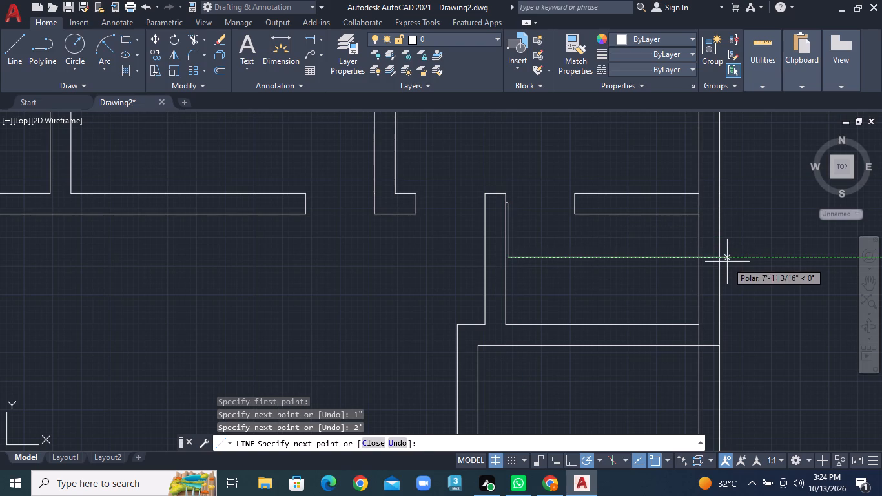
text(1")
key(Return)
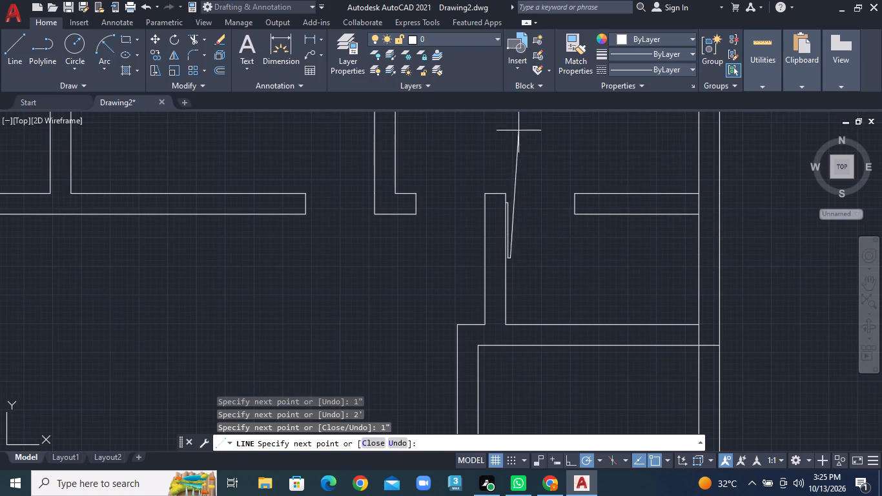
text(2')
key(Return)
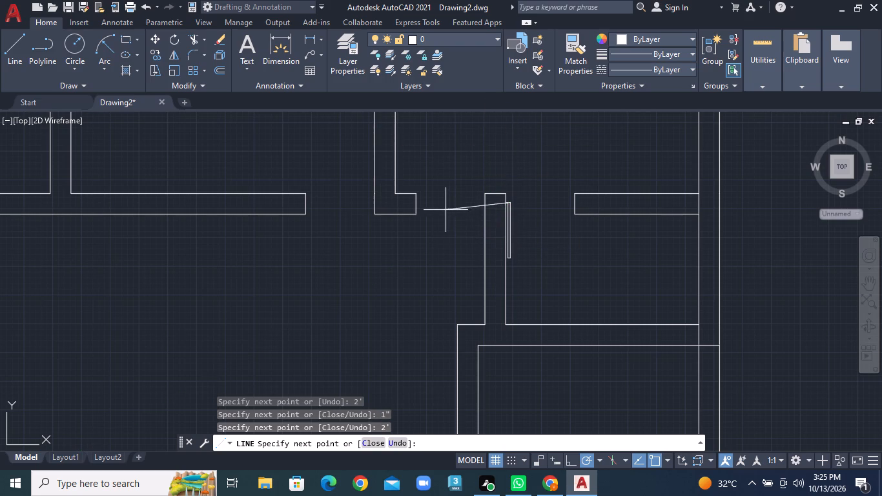
text(1")
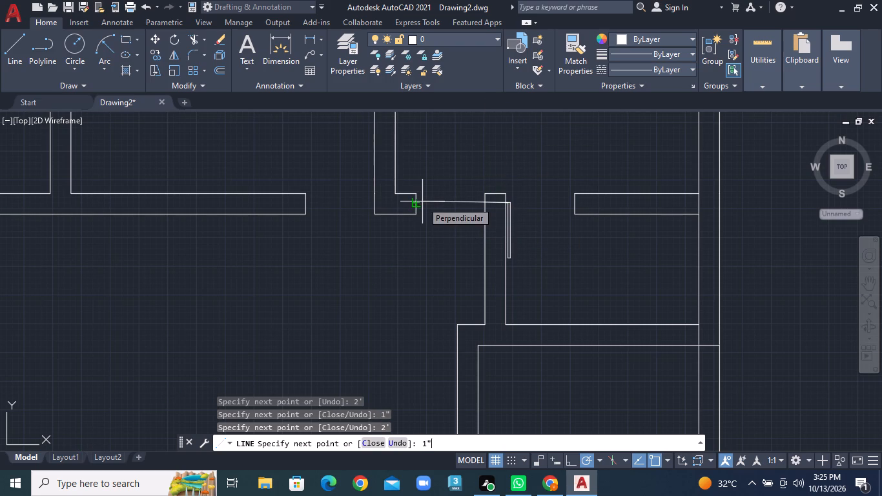
key(Return)
click(529, 189)
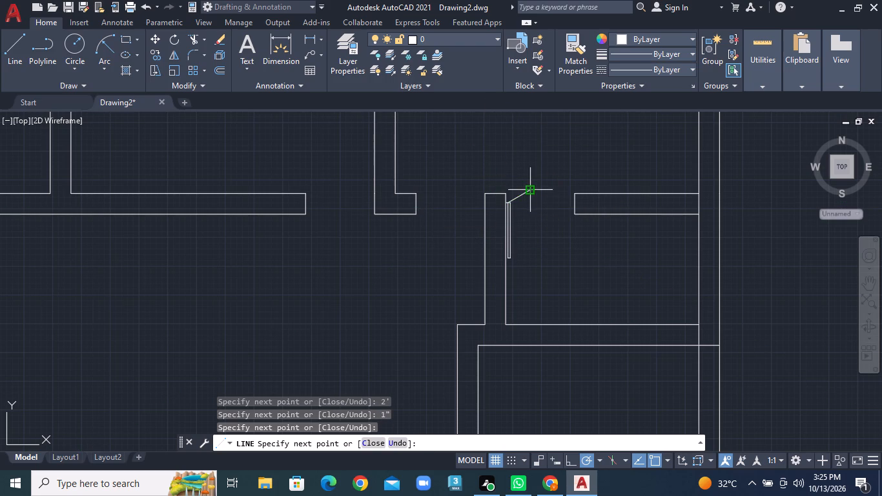
key(ctrl+z)
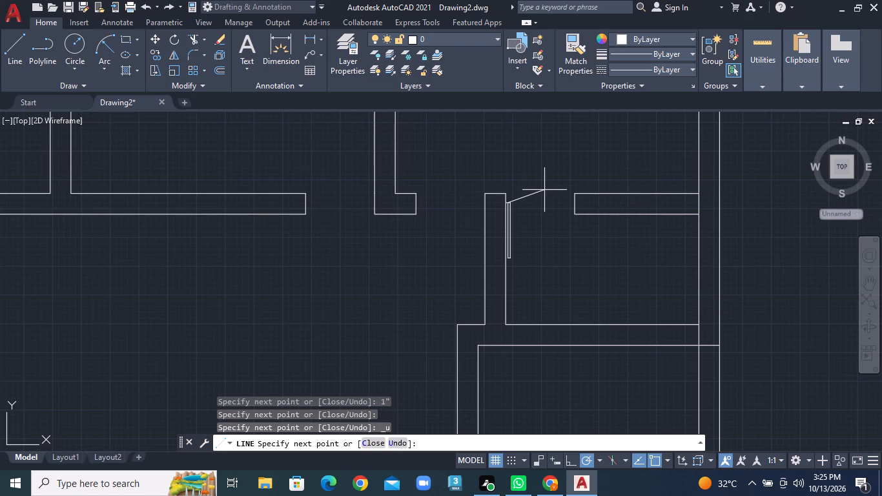
right_click(544, 190)
click(555, 196)
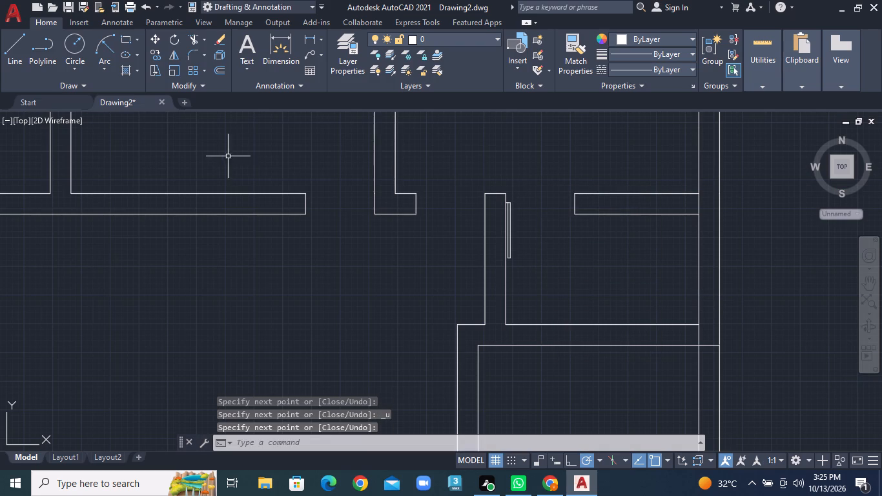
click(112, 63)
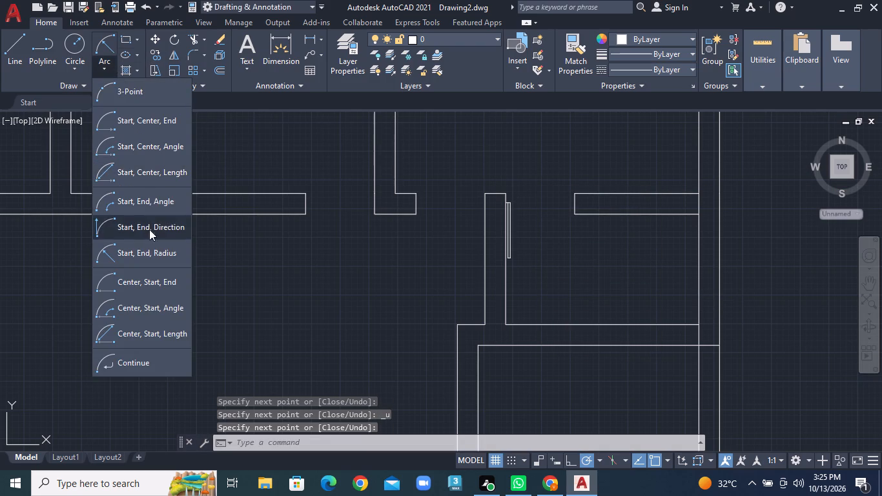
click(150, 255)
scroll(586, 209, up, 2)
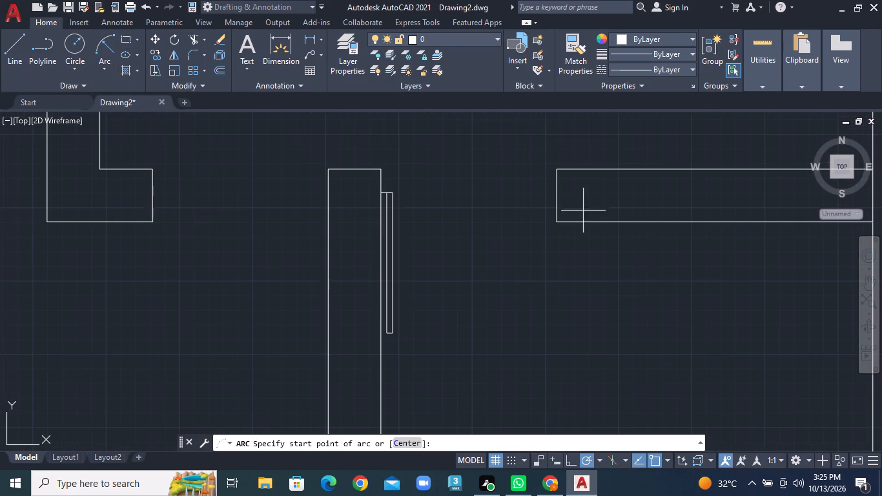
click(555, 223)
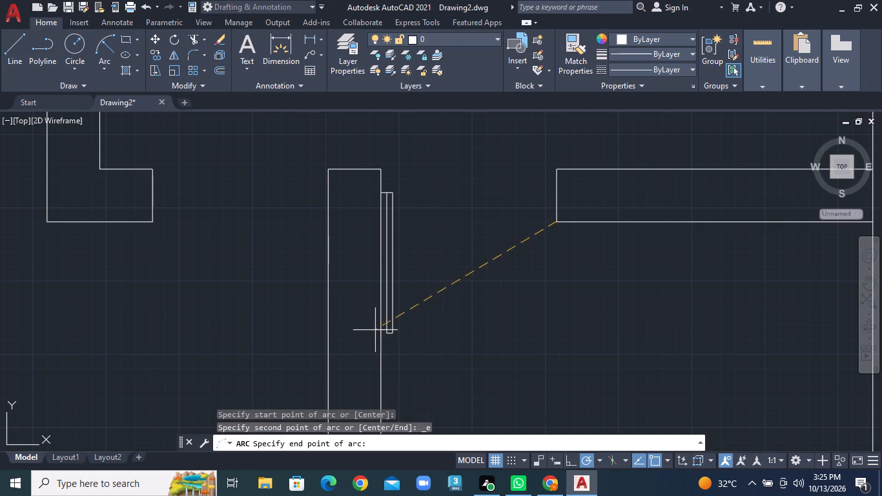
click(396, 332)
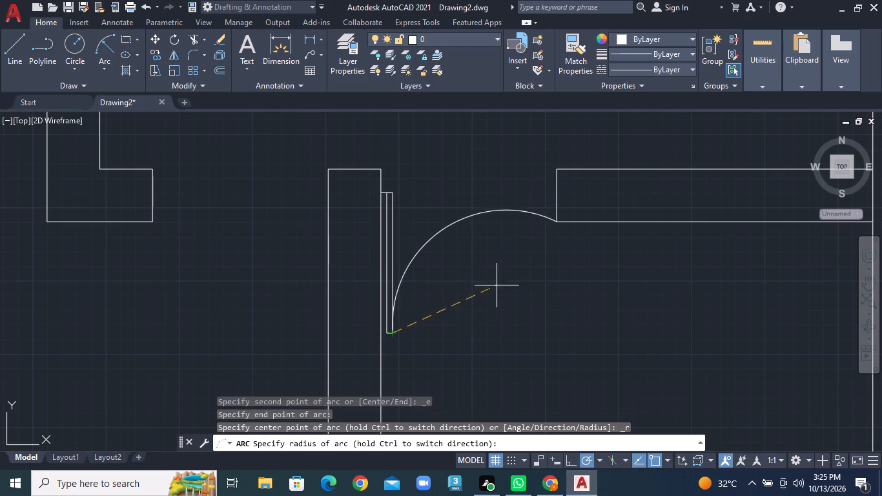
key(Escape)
Draw a Start, End, Radius swing arc from the leaf's outer south corner to the opposite jamb's lower corner.
click(101, 60)
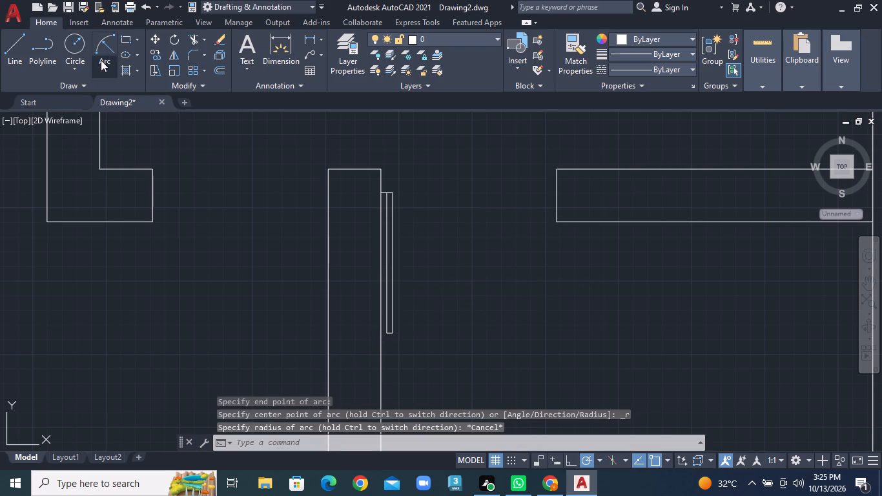
click(146, 254)
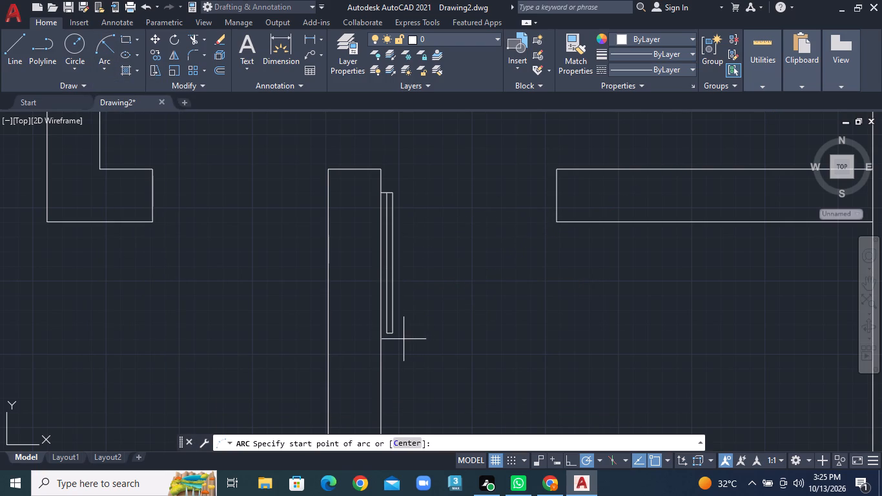
click(398, 335)
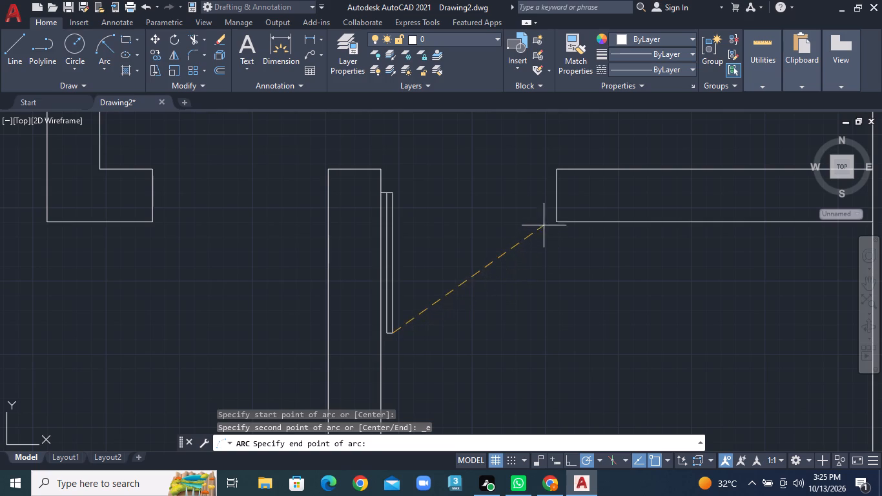
click(551, 220)
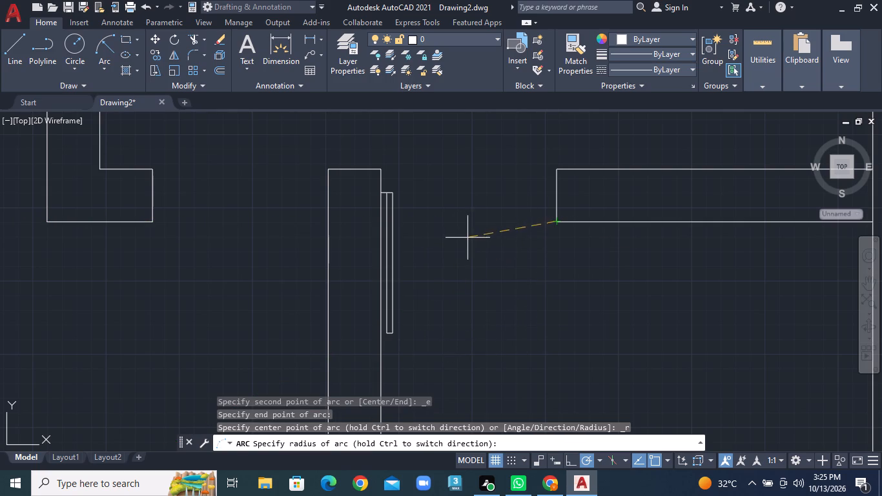
click(411, 260)
Draw a 1" by 2' door leaf running north from the jamb just east of the eastern divider, starting 1" off the jamb's midpoint.
scroll(413, 307, down, 2)
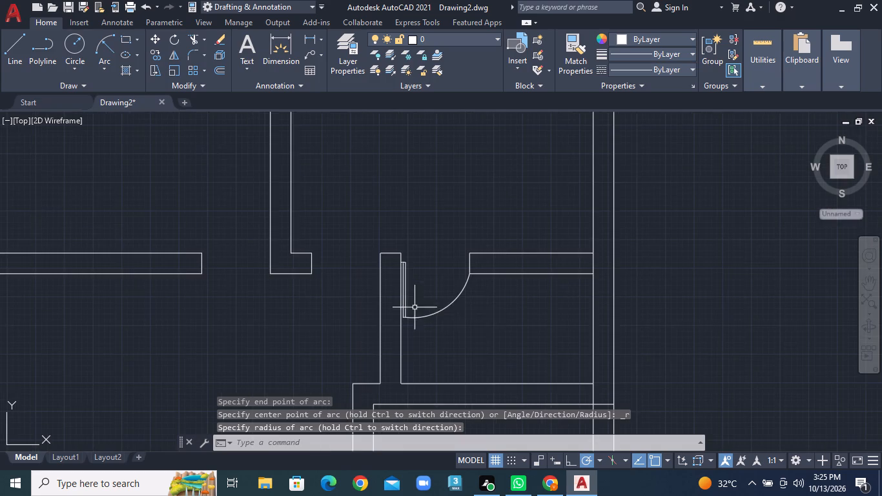
middle_drag(495, 319, 678, 304)
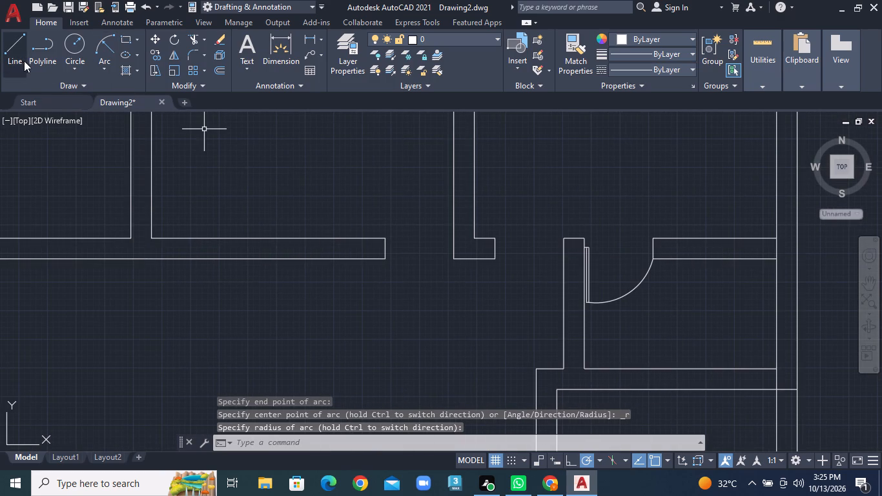
click(15, 61)
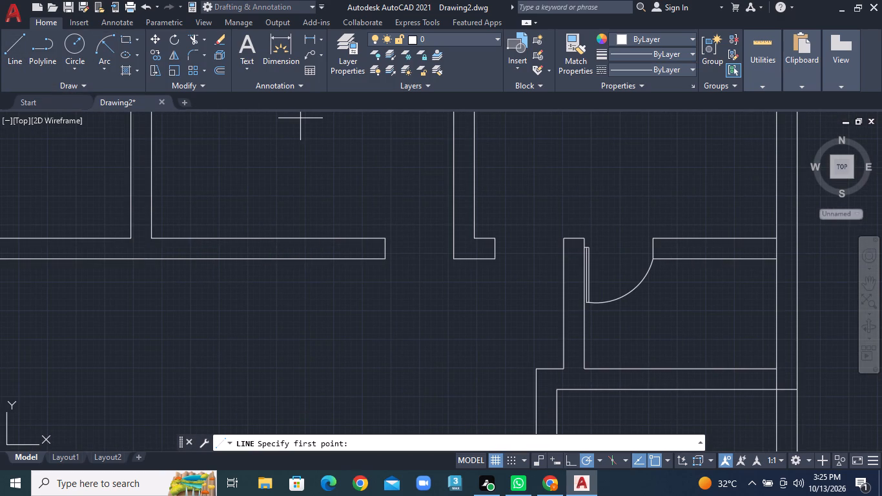
scroll(441, 234, up, 2)
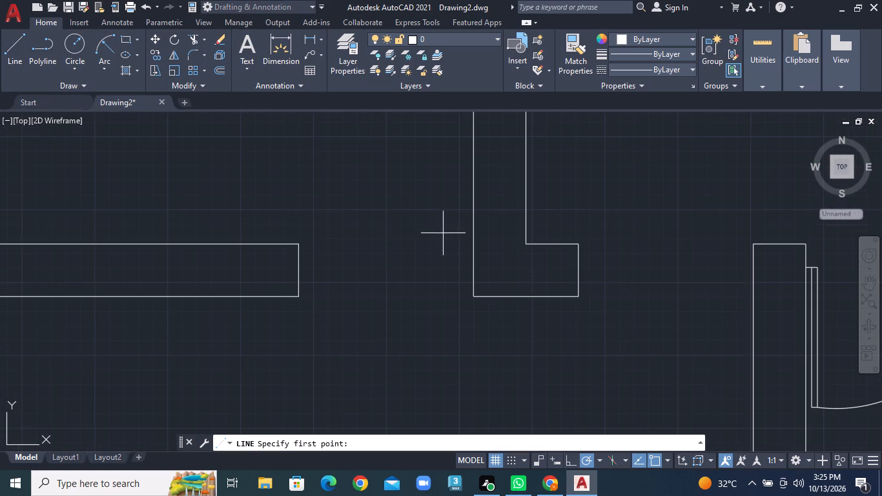
middle_drag(439, 232, 166, 235)
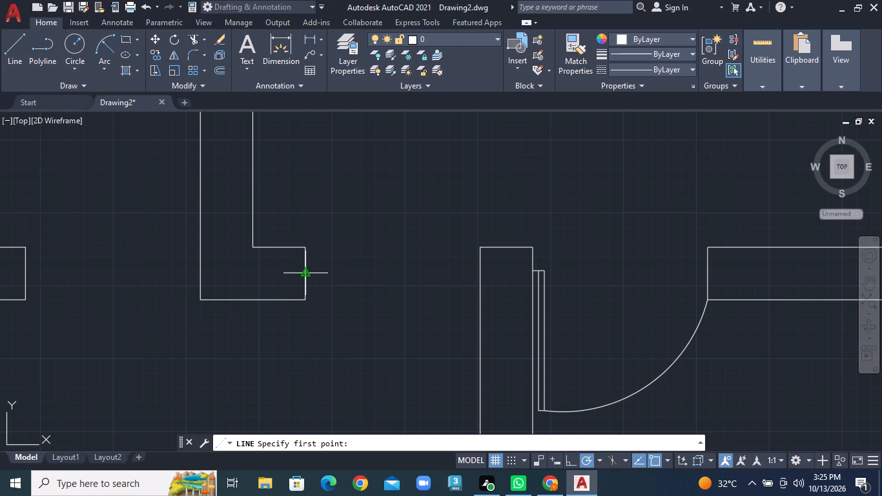
click(304, 274)
text(1")
key(Return)
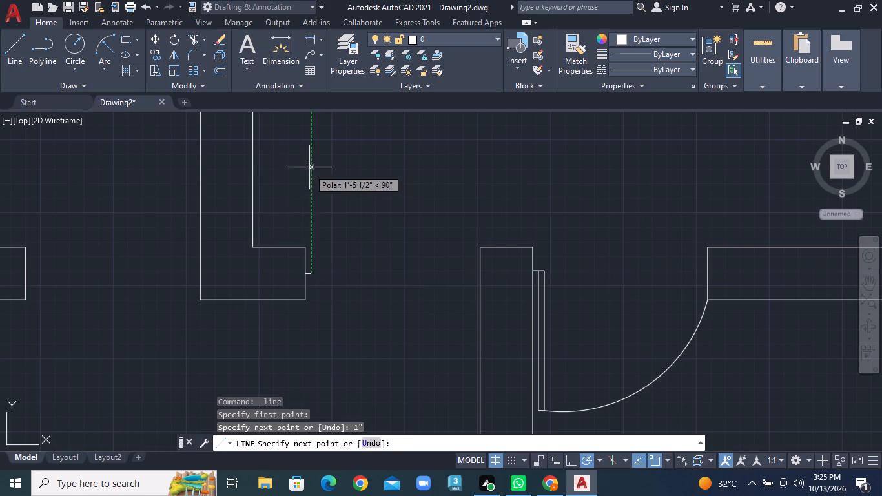
text(2')
key(Return)
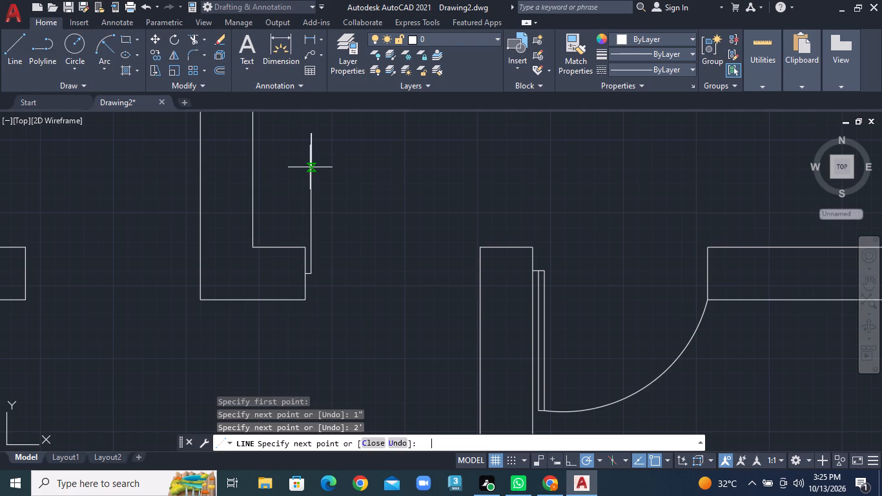
text(1")
key(Return)
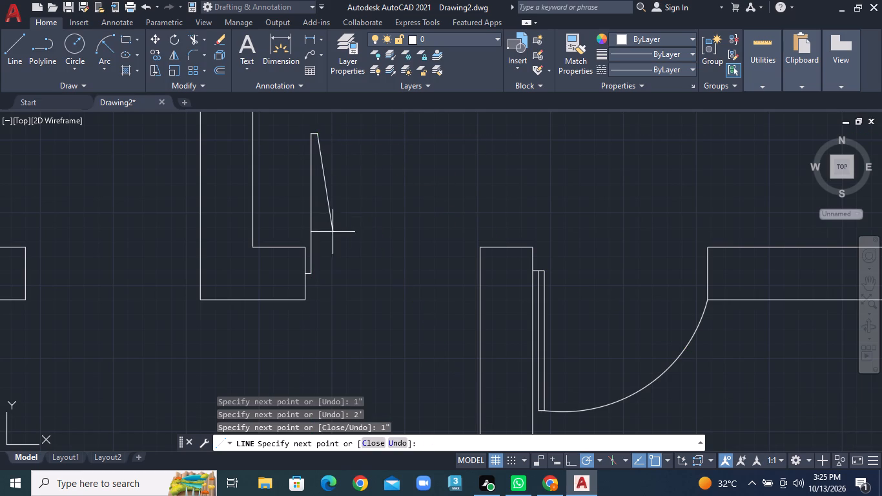
text(2')
key(Return)
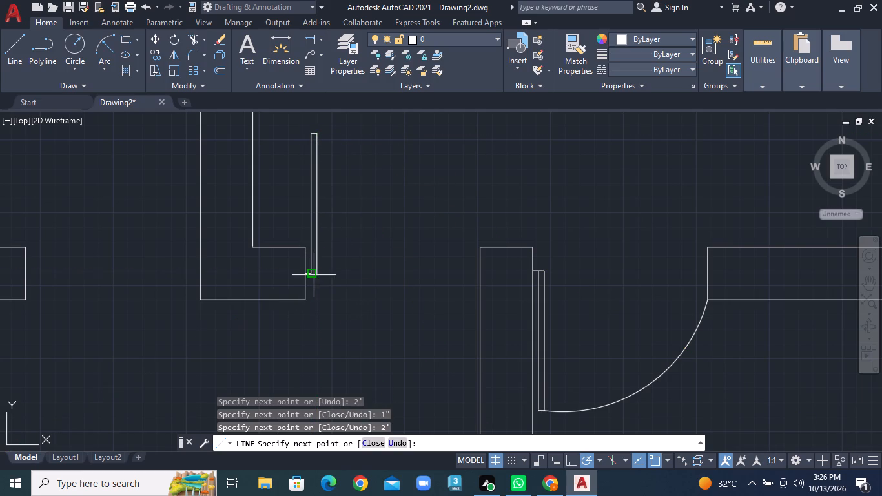
click(313, 275)
right_click(313, 275)
click(329, 280)
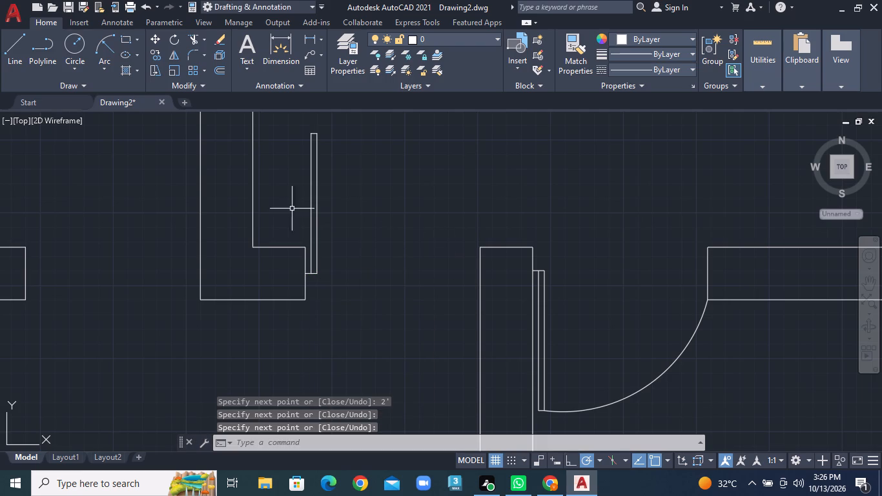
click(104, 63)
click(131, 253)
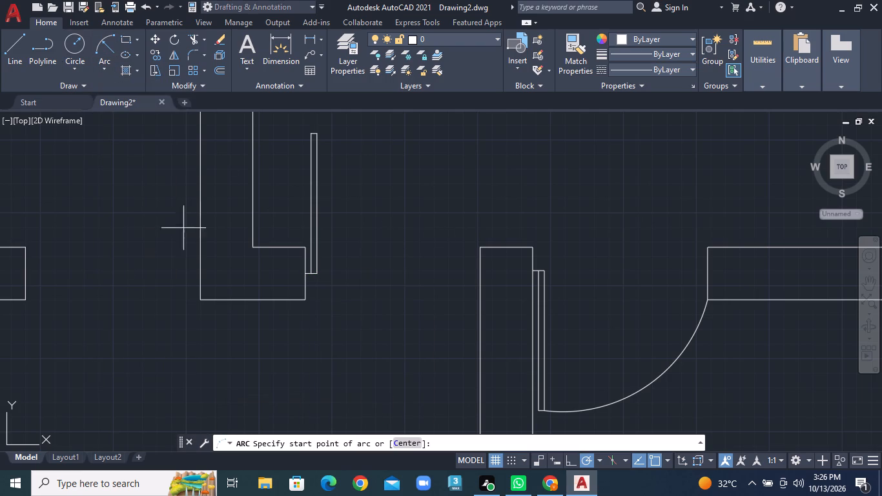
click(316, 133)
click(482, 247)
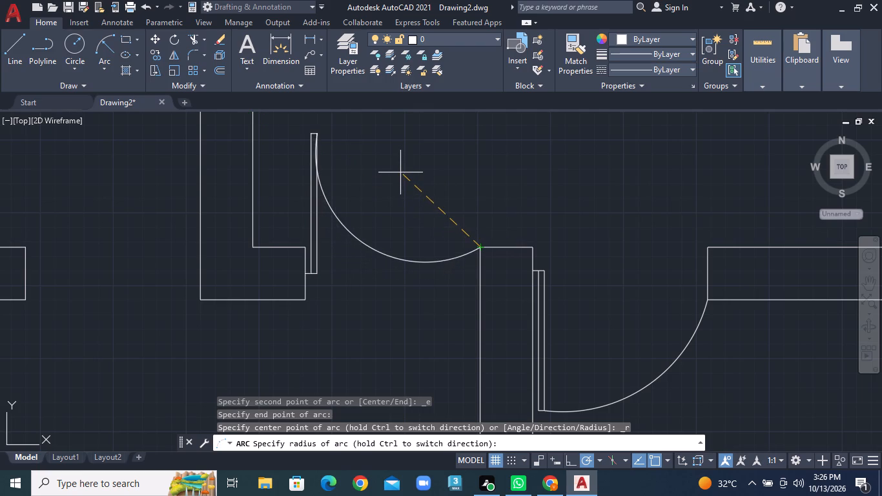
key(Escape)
Draw a Start, End, Radius swing arc from the eastern short partition's northwest corner to the outer north corner of the leaf east of the eastern divider.
click(103, 65)
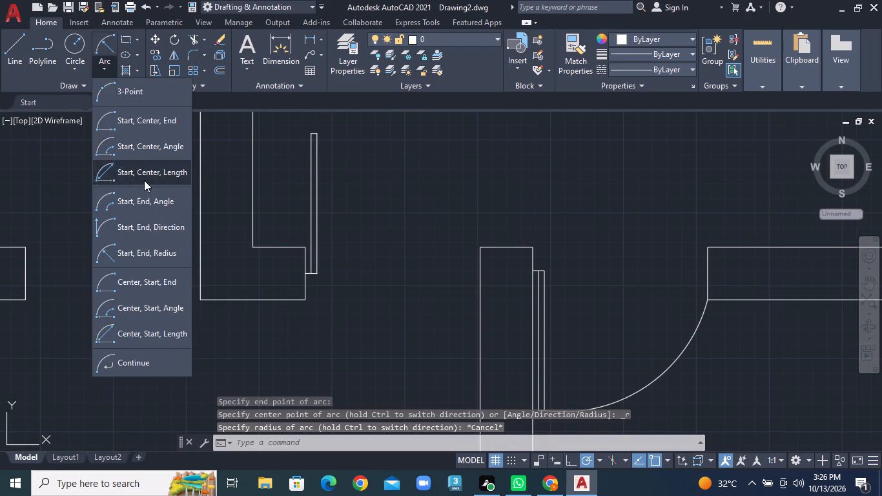
click(144, 249)
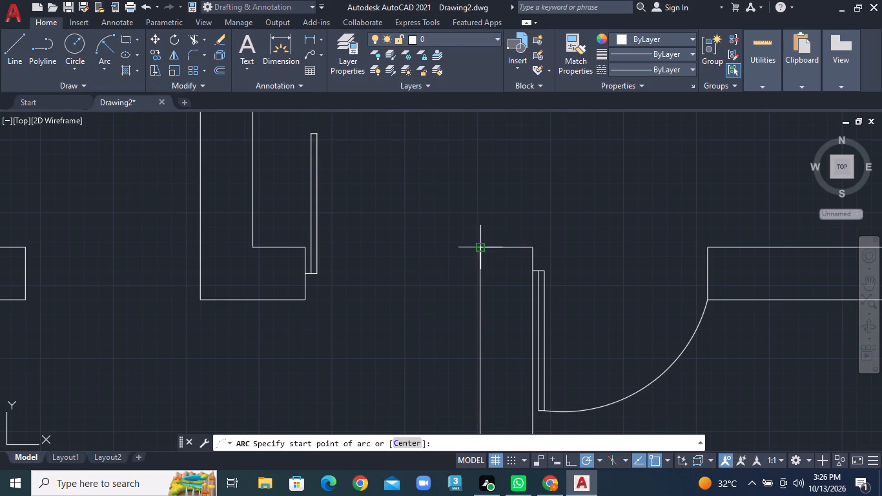
click(478, 249)
click(320, 136)
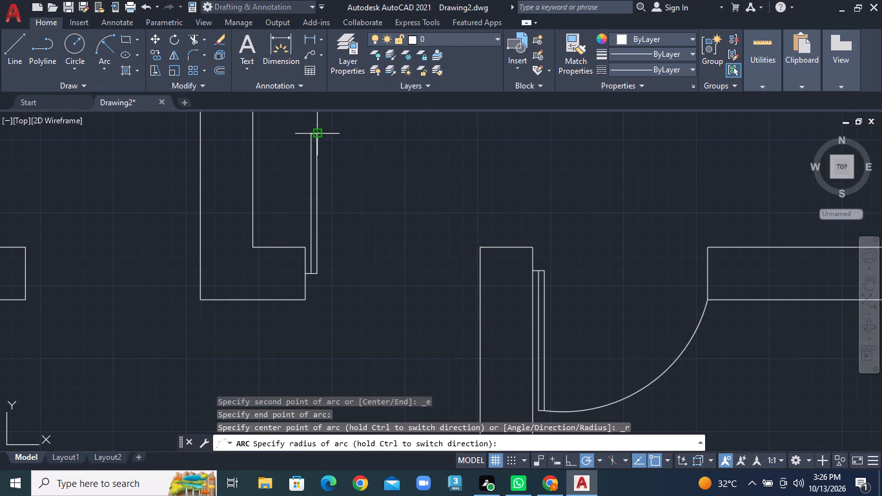
click(493, 220)
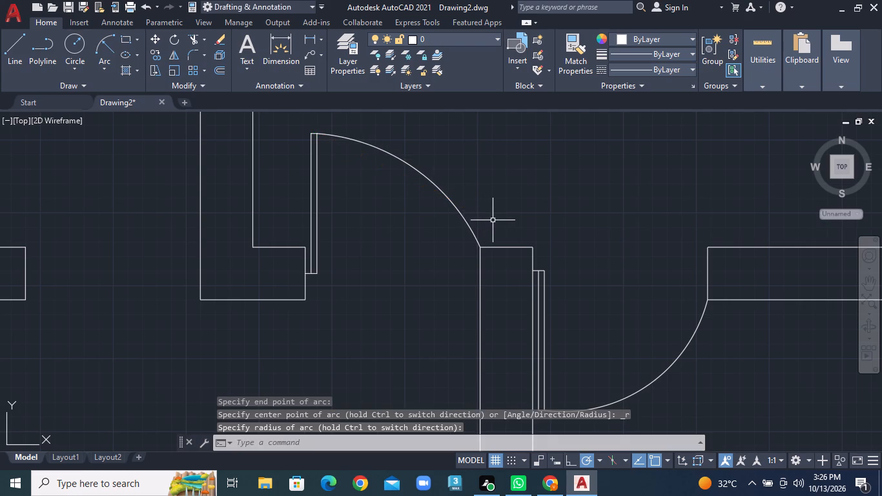
Draw a 1" by 2' door leaf running north from the jamb on the eastern divider's west face, starting 1" off the jamb's midpoint.
scroll(427, 239, down, 2)
middle_drag(400, 259, 509, 253)
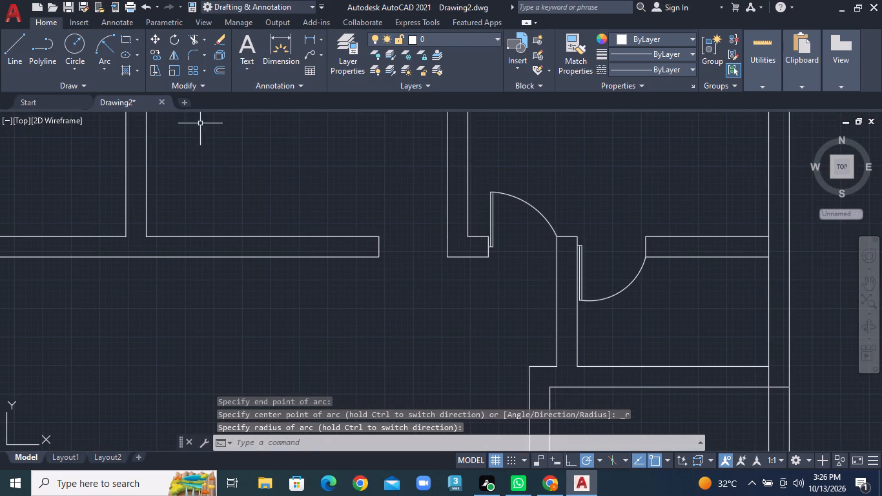
click(6, 57)
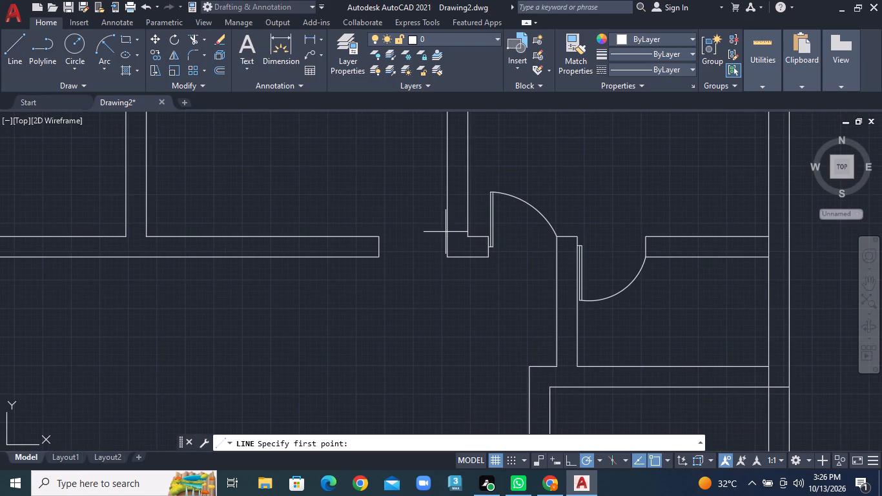
scroll(456, 243, up, 1)
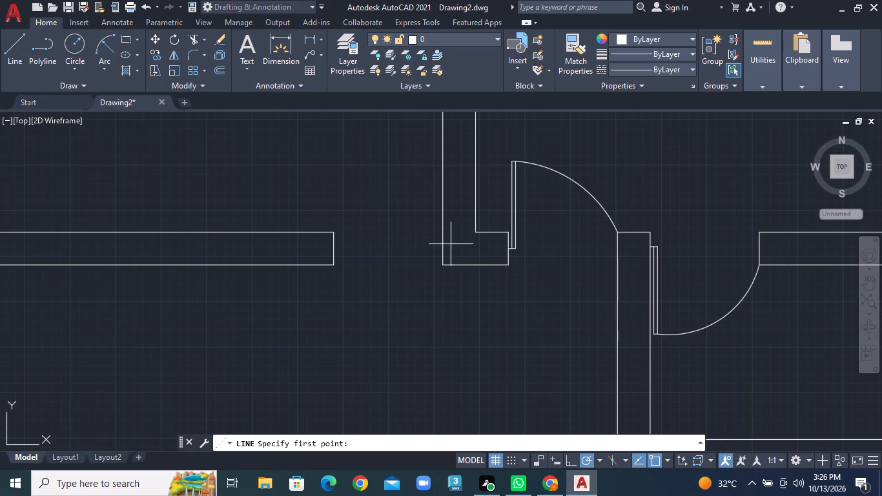
click(442, 246)
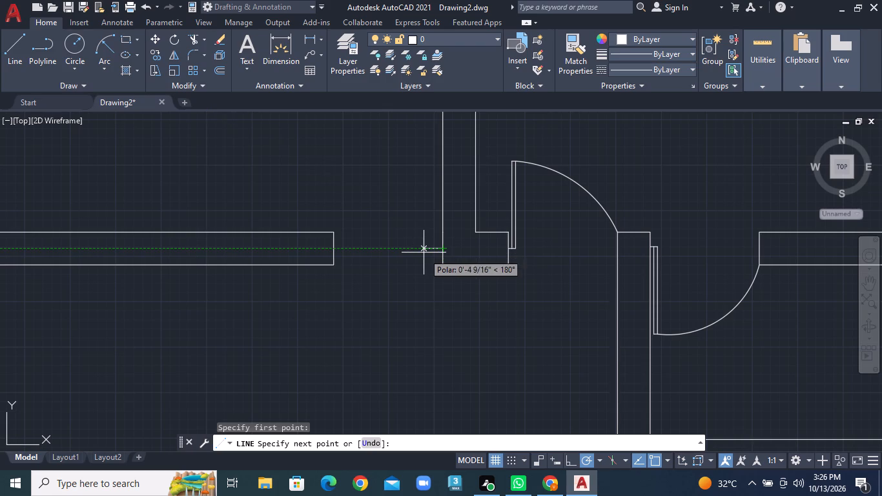
text(1')
key(BackSpace)
key(shift+quotedbl)
key(Return)
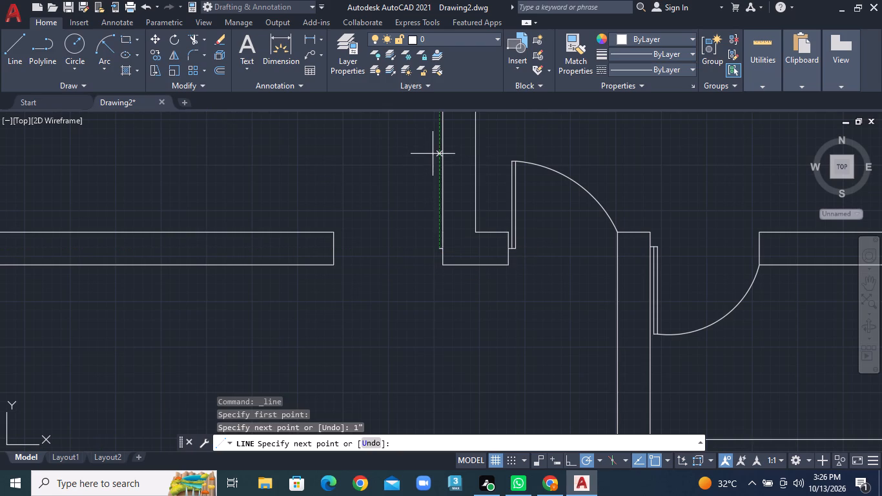
text(2')
key(Return)
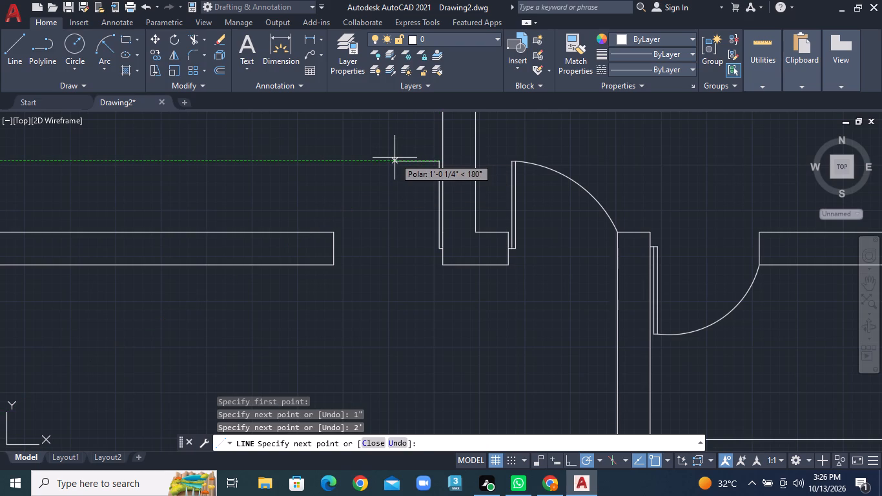
text(1")
key(Return)
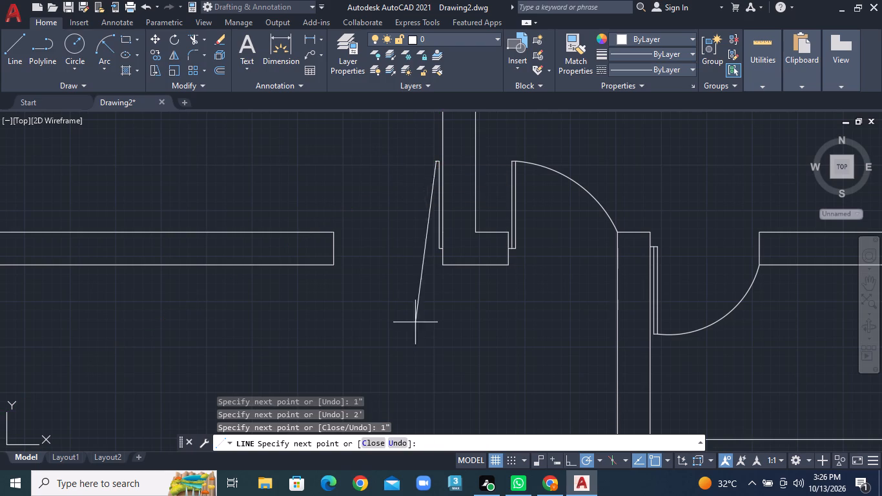
text(2')
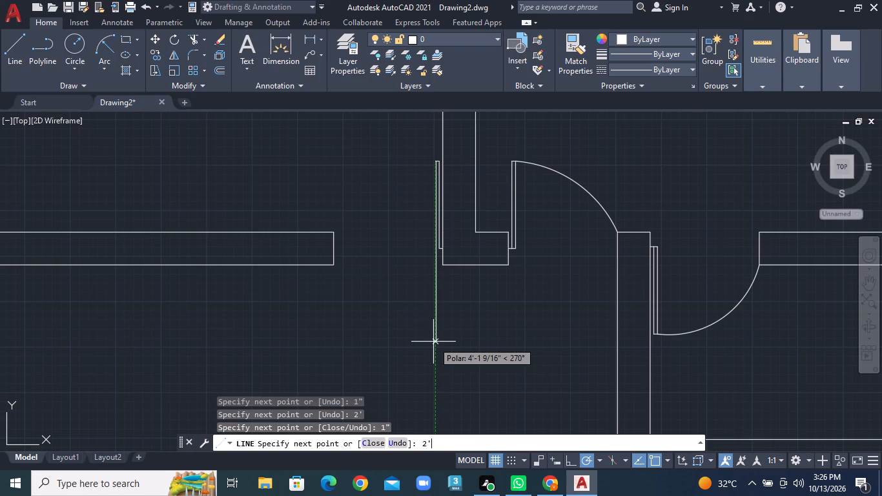
key(Return)
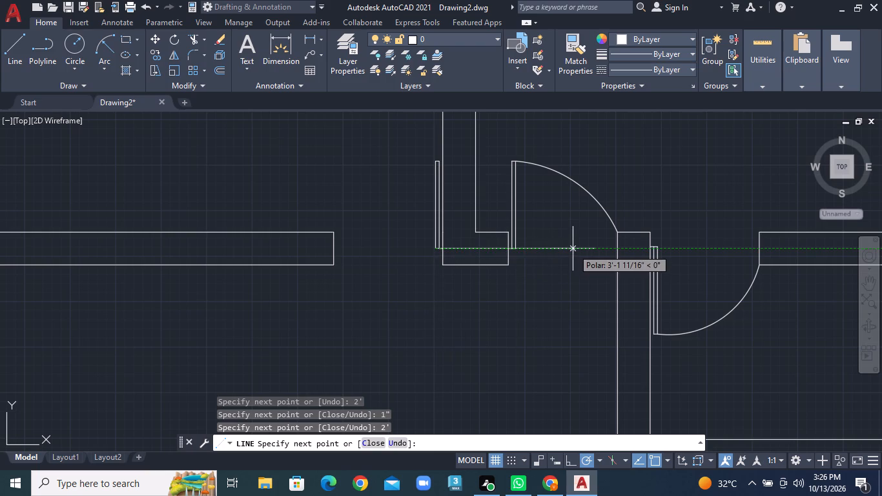
text(1")
key(Return)
scroll(398, 364, up, 1)
right_click(398, 364)
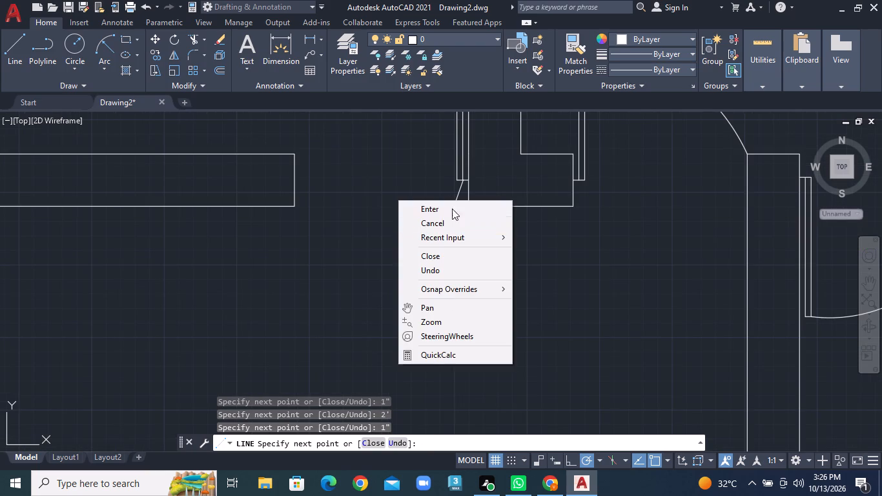
click(451, 205)
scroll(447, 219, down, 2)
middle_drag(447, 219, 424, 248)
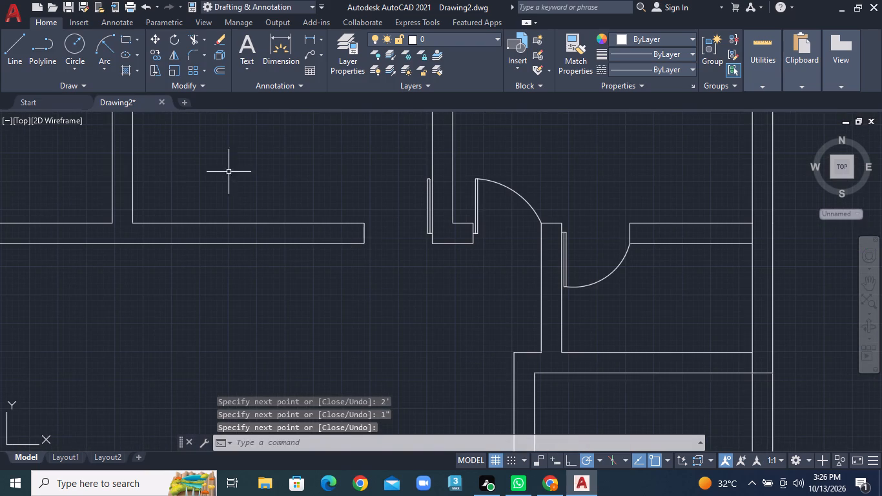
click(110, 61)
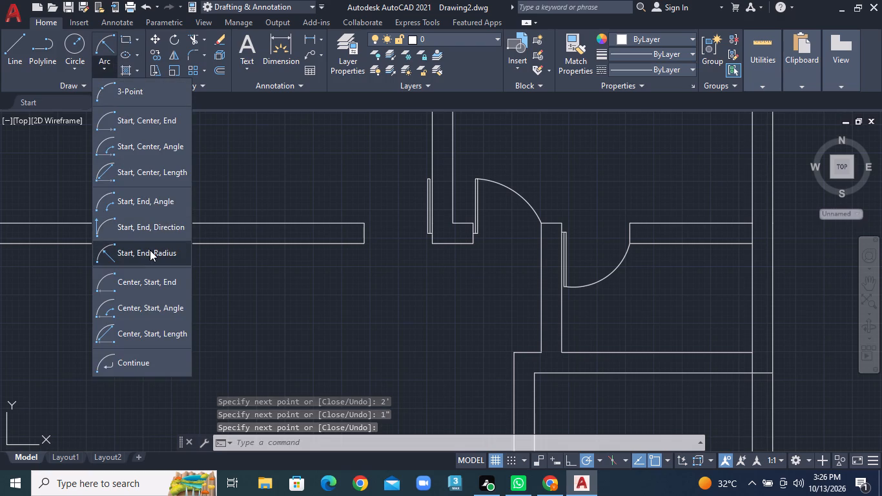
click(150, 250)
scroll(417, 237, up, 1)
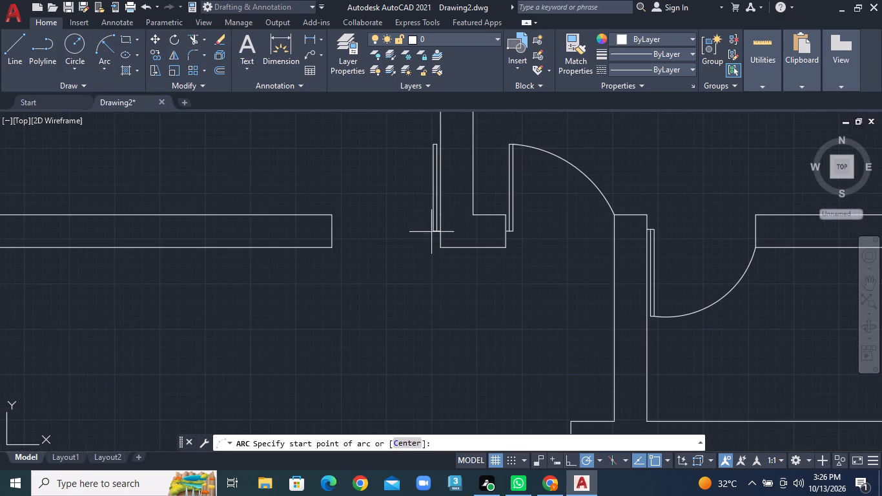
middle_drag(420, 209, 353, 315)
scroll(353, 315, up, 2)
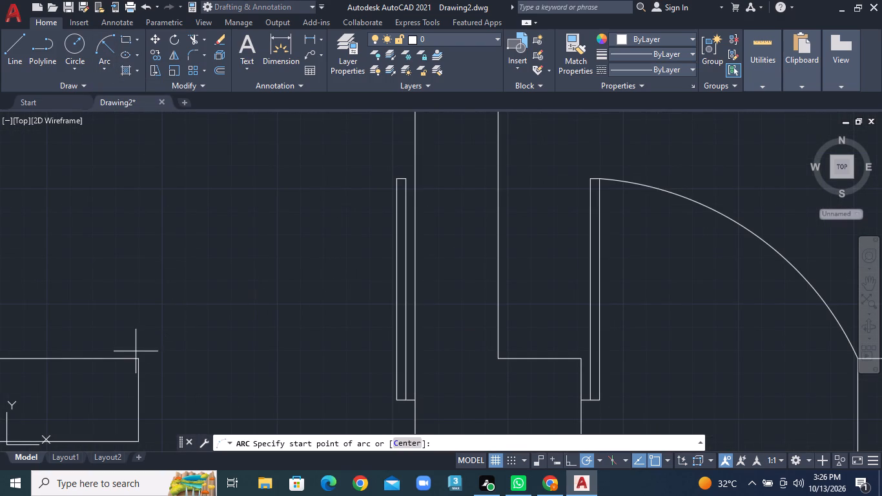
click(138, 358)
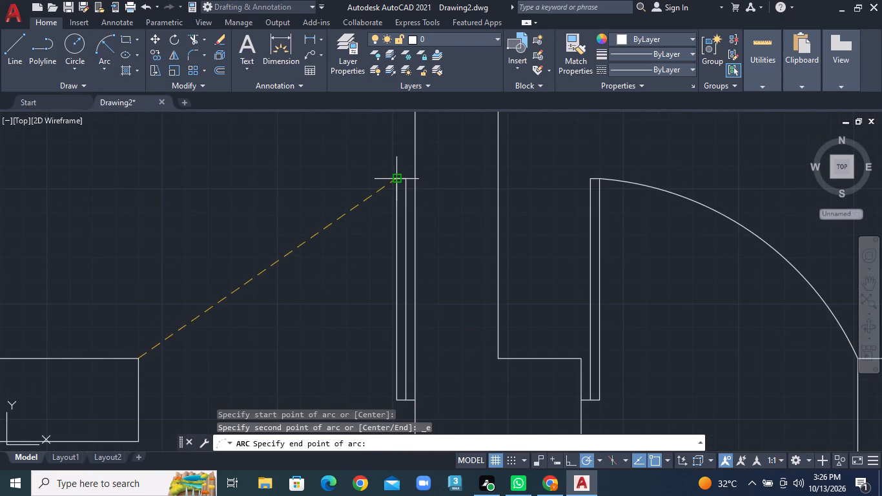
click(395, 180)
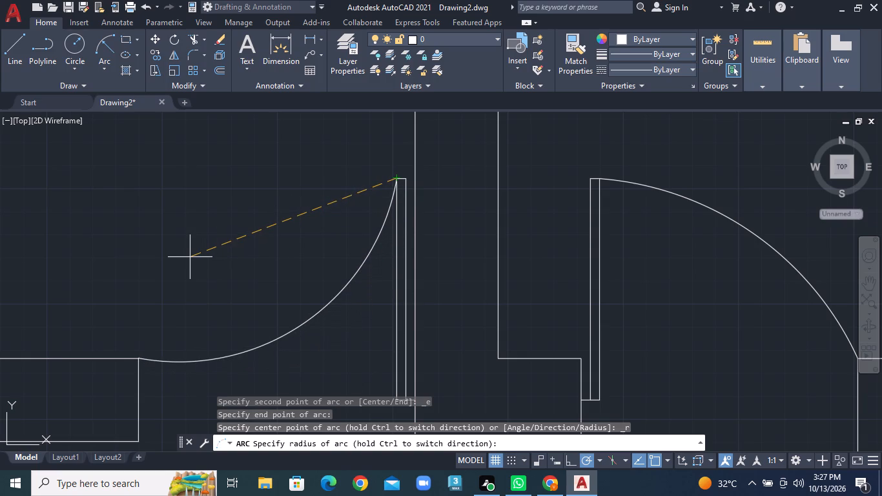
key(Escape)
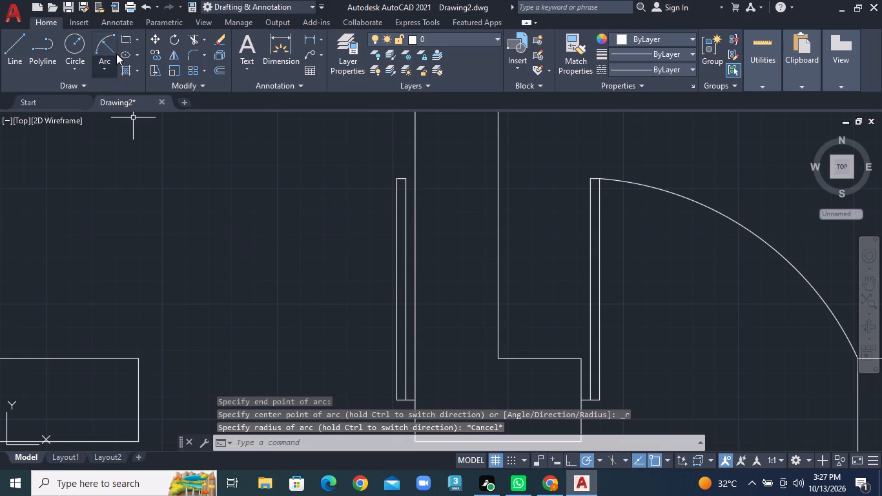
Draw a Start, End, Radius swing arc from the new leaf's outer north corner to the opposite jamb's upper corner.
click(107, 68)
click(175, 260)
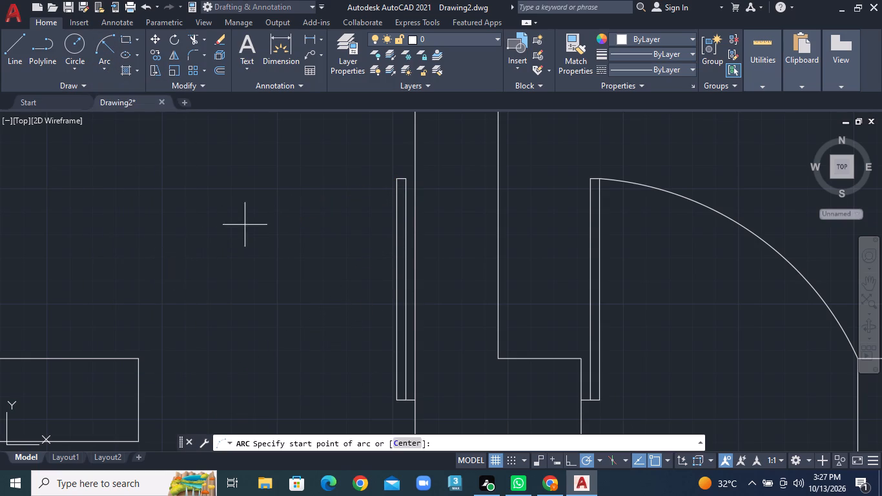
click(395, 180)
click(141, 361)
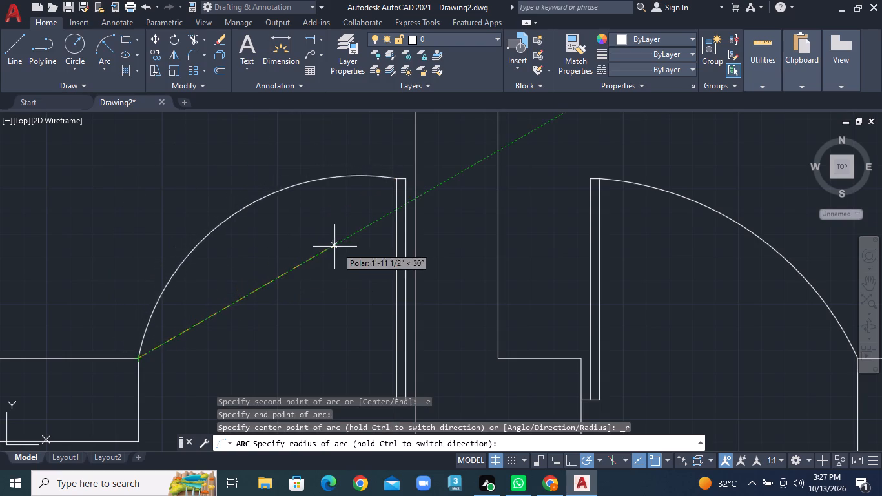
click(374, 245)
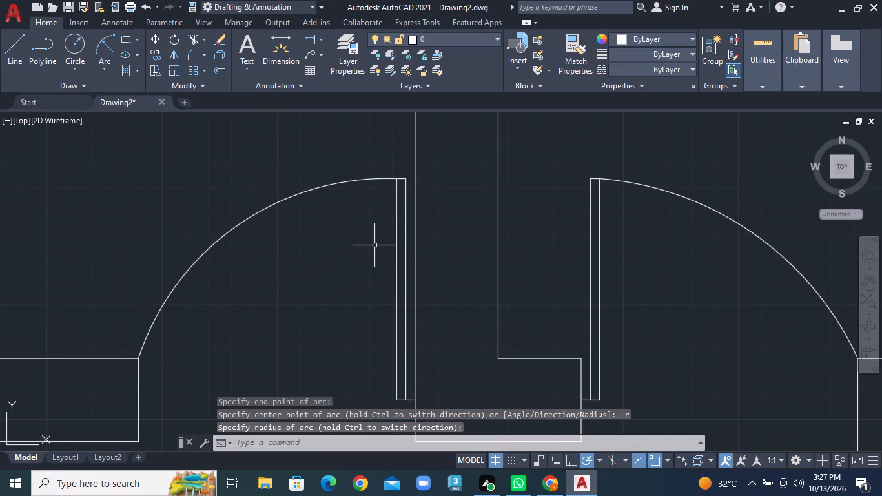
Draw a line south across the central hall from the corner where the central divider's west face meets the hall's north wall.
scroll(429, 286, down, 2)
scroll(542, 351, down, 2)
middle_drag(564, 358, 559, 282)
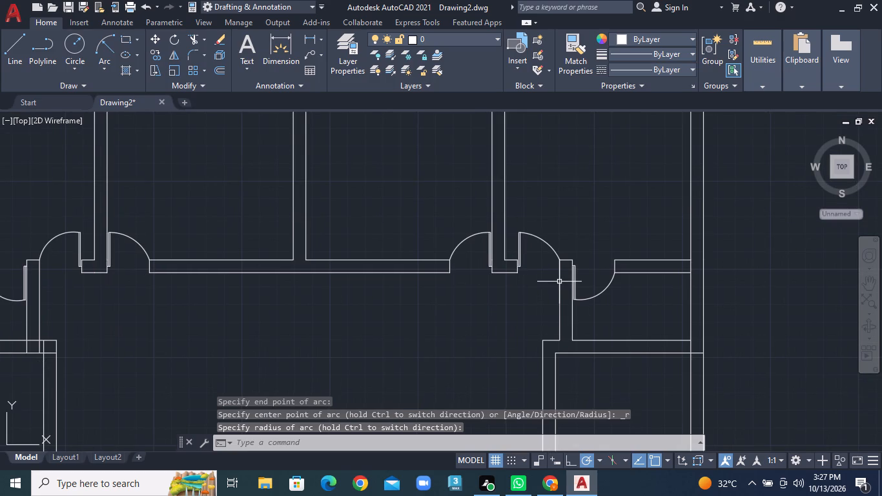
scroll(426, 305, down, 1)
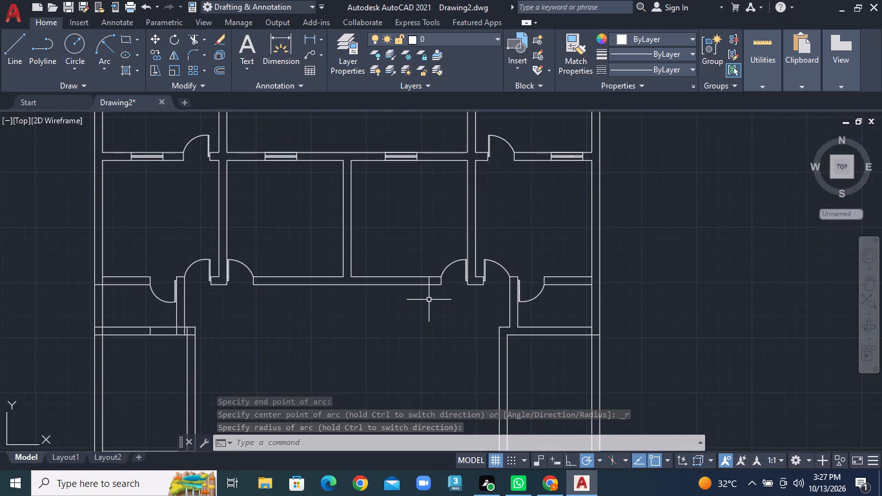
middle_drag(427, 305, 482, 205)
scroll(433, 253, down, 2)
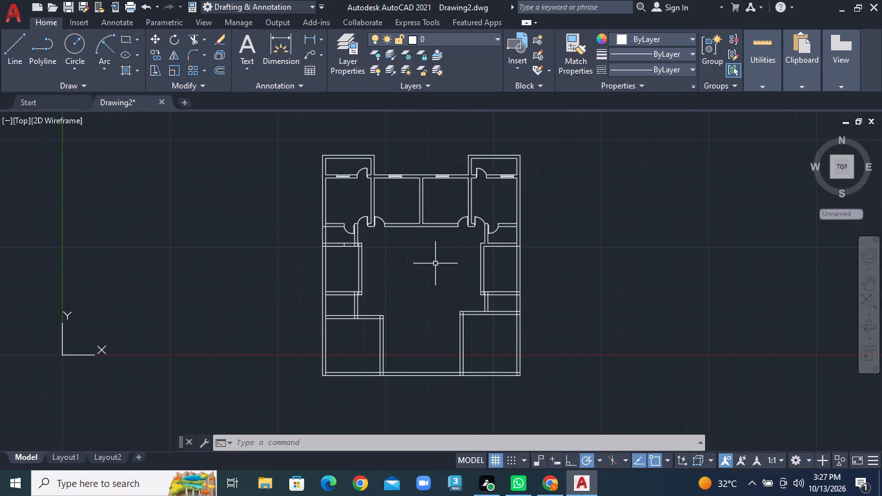
middle_drag(428, 258, 409, 238)
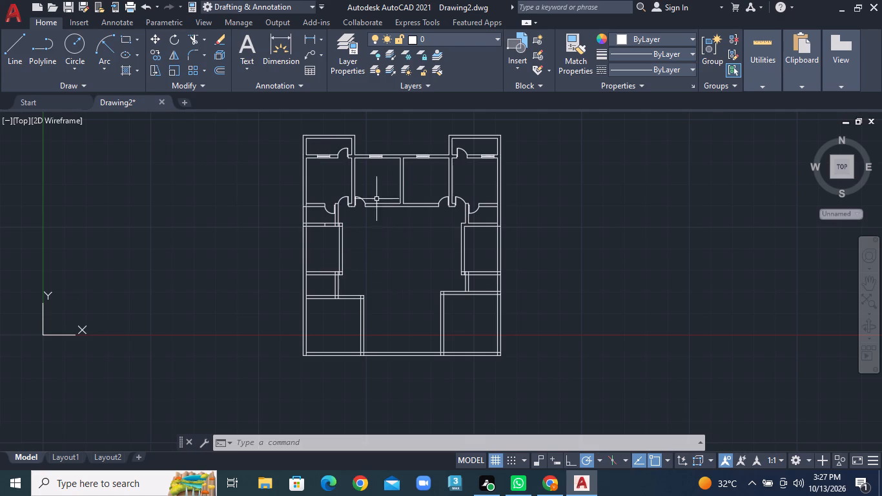
double_click(16, 62)
scroll(441, 234, up, 2)
scroll(375, 212, up, 1)
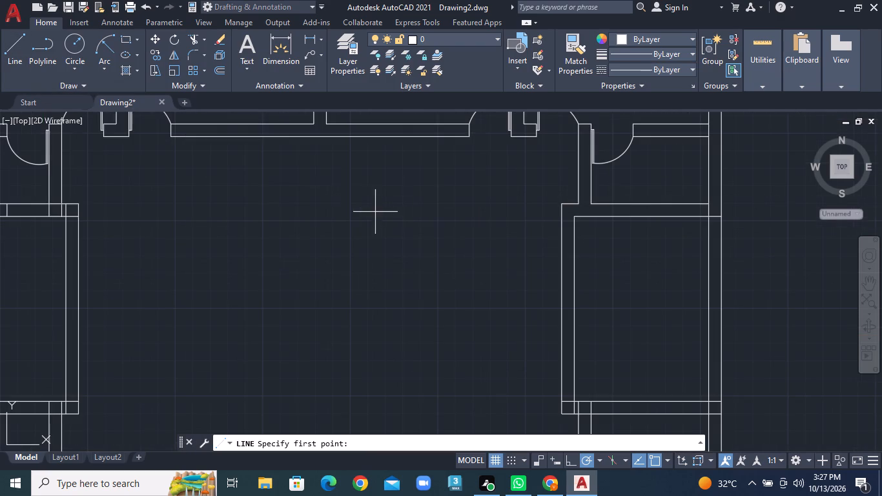
click(311, 123)
scroll(320, 363, down, 3)
middle_drag(326, 376, 374, 268)
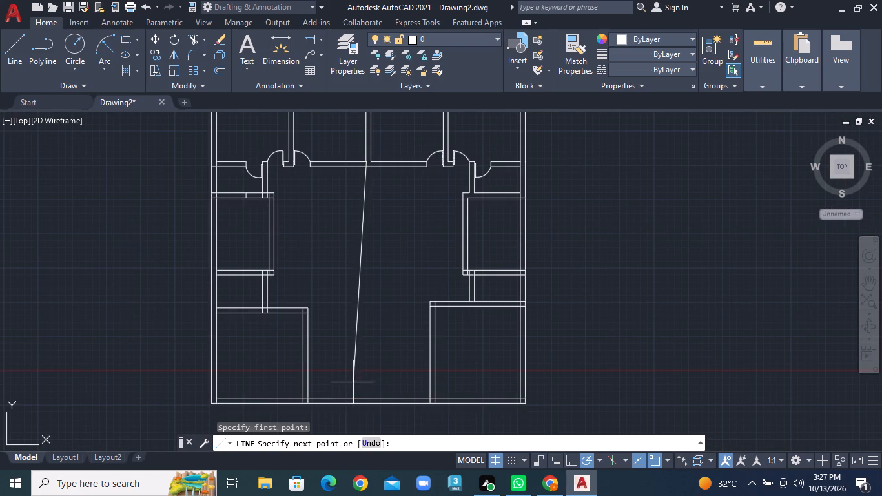
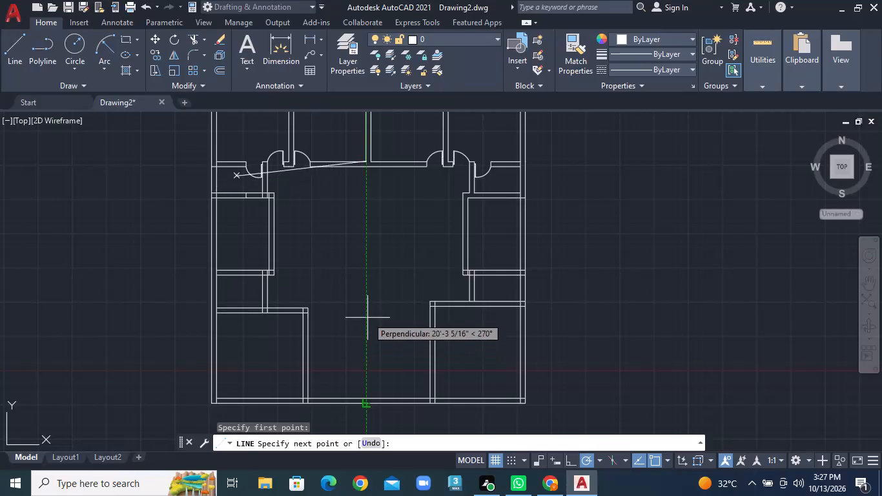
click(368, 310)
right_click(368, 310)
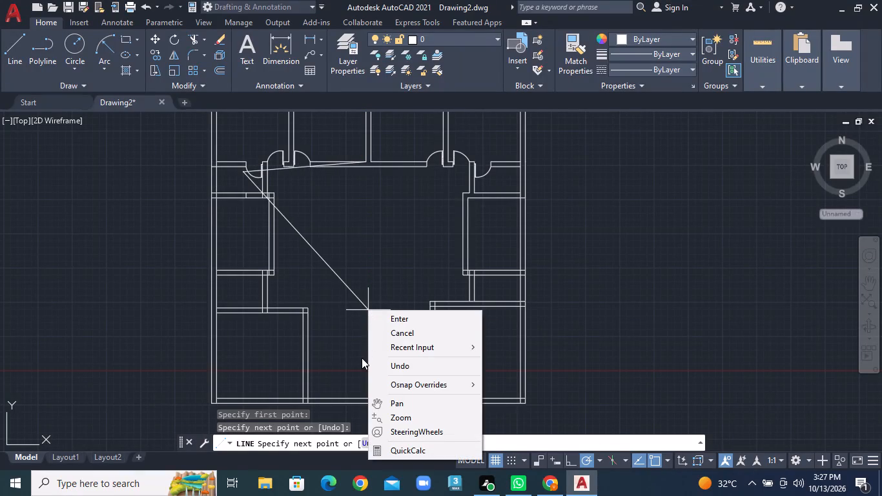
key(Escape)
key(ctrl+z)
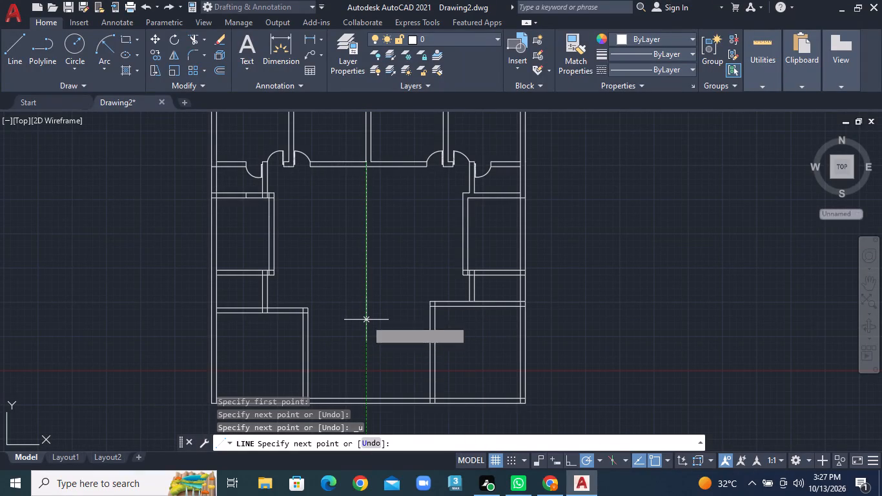
End the line running south from the central divider's west face in the hall, short of the south exterior wall.
click(366, 344)
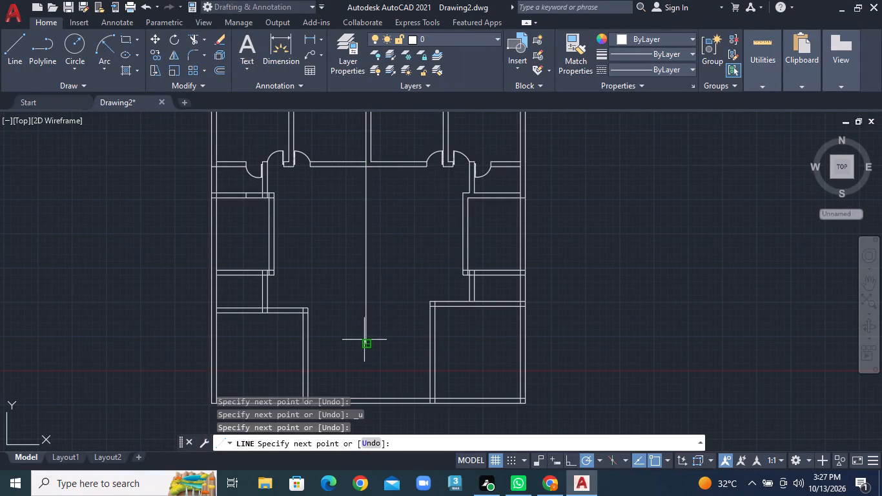
right_click(364, 340)
click(418, 198)
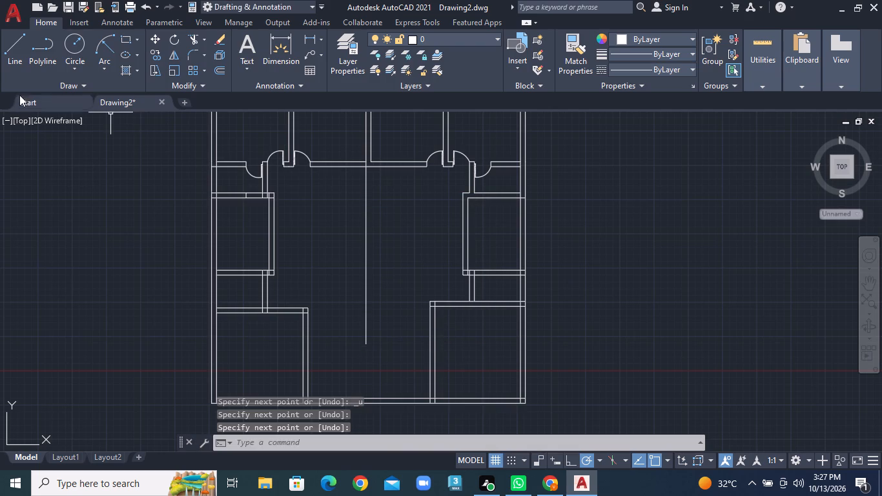
Draw a parallel line south through the hall from the central divider's east face, ending about level with the first line.
click(19, 56)
scroll(351, 175, up, 2)
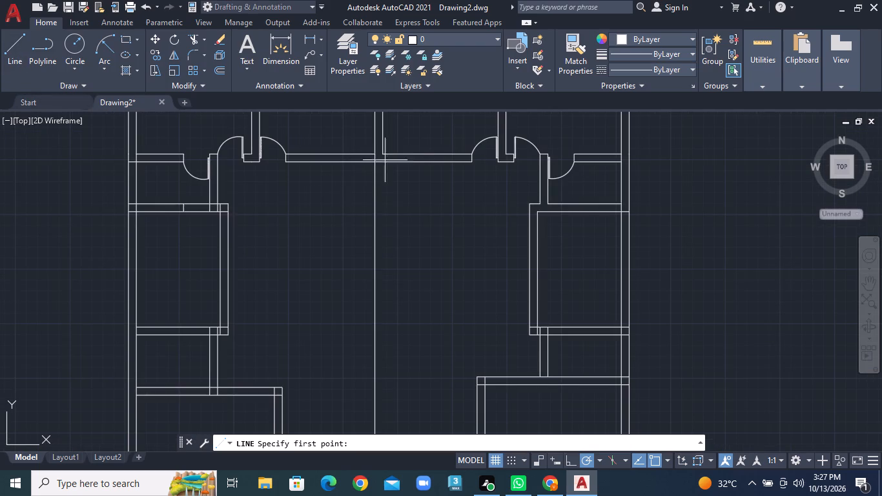
click(379, 154)
scroll(358, 337, down, 1)
middle_drag(405, 373, 402, 280)
scroll(351, 327, up, 2)
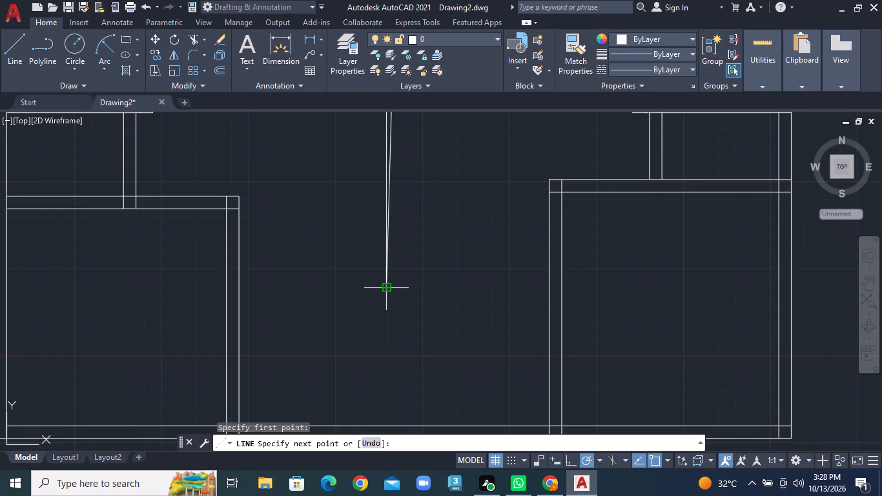
click(395, 290)
right_click(395, 290)
click(398, 293)
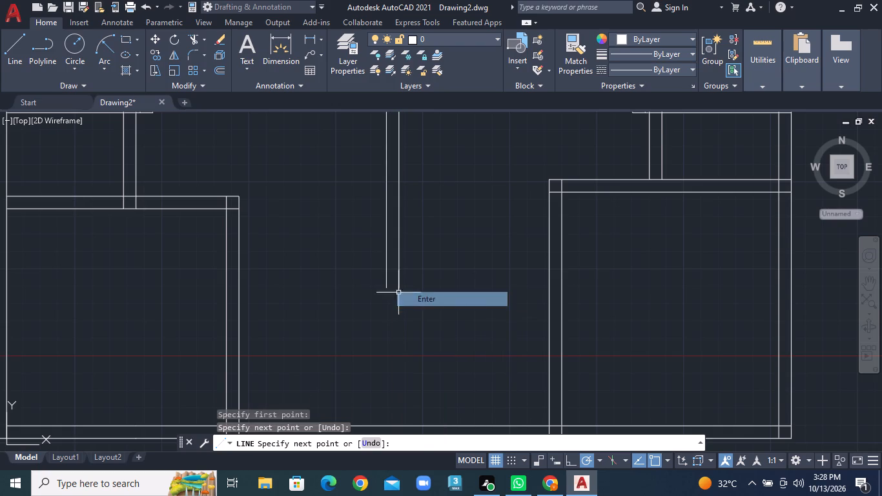
Trim away both west wall lines of the middle room along the east exterior wall.
scroll(240, 310, down, 3)
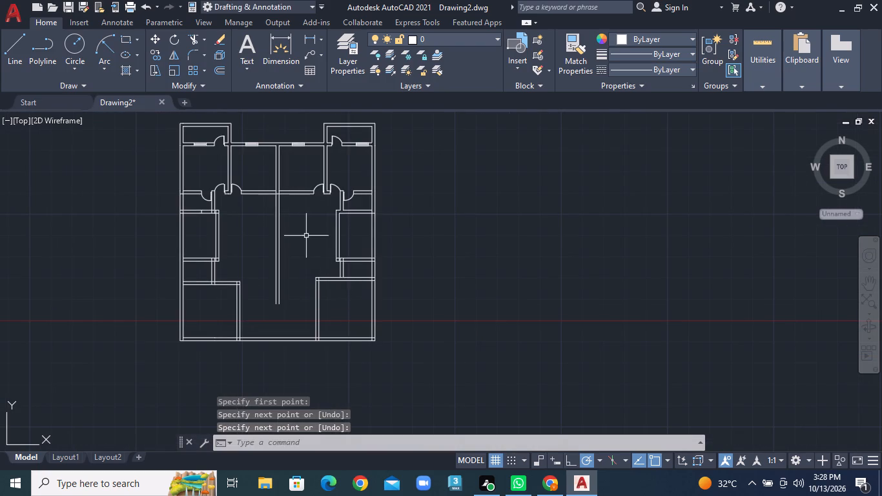
middle_drag(298, 218, 328, 293)
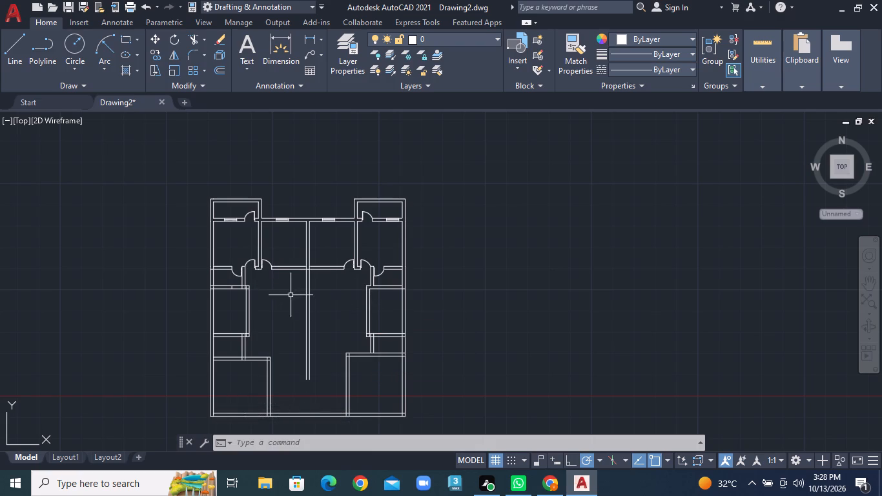
click(204, 37)
click(217, 61)
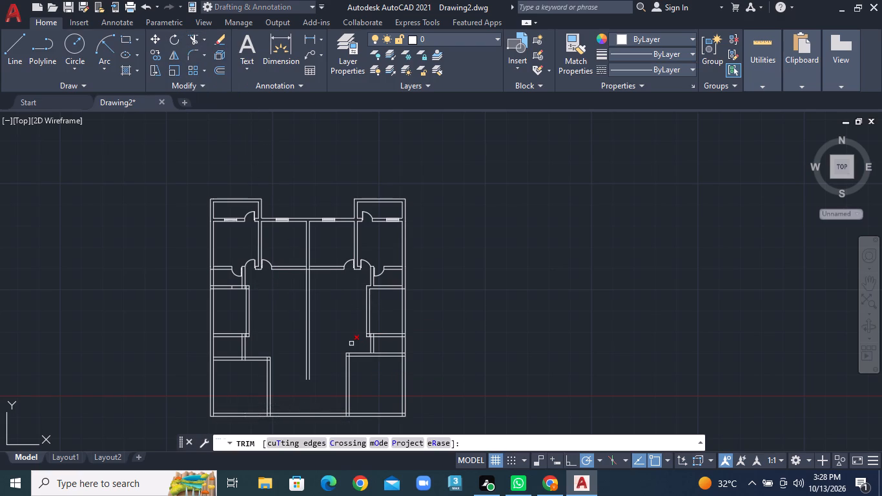
scroll(380, 367, up, 2)
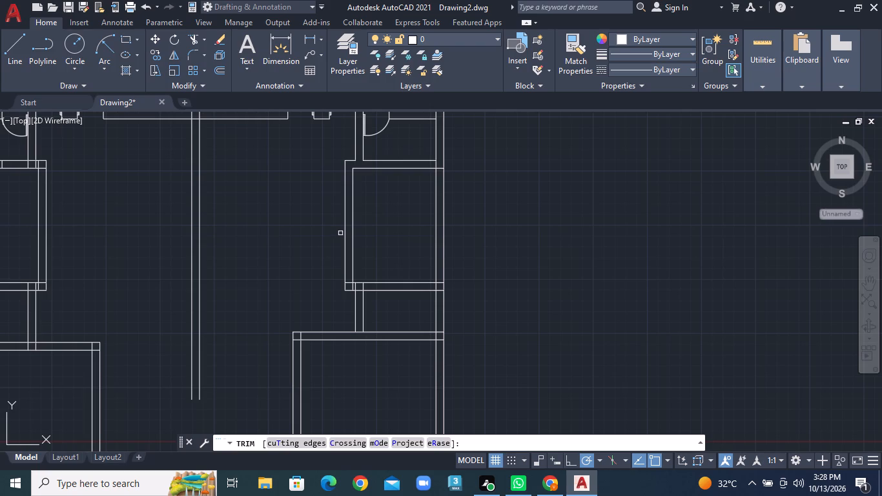
click(347, 232)
click(354, 229)
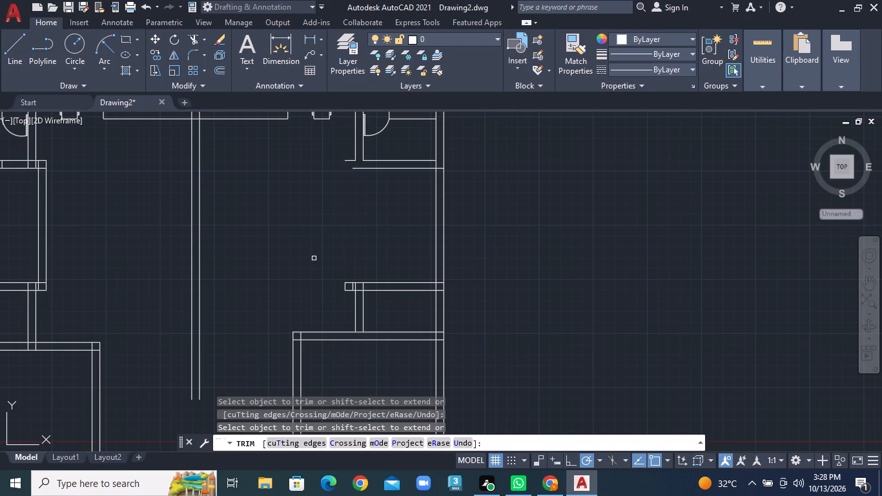
Trim the leftover lines inside the opened east room's south wall and open its junction with the short partition below.
scroll(408, 322, up, 2)
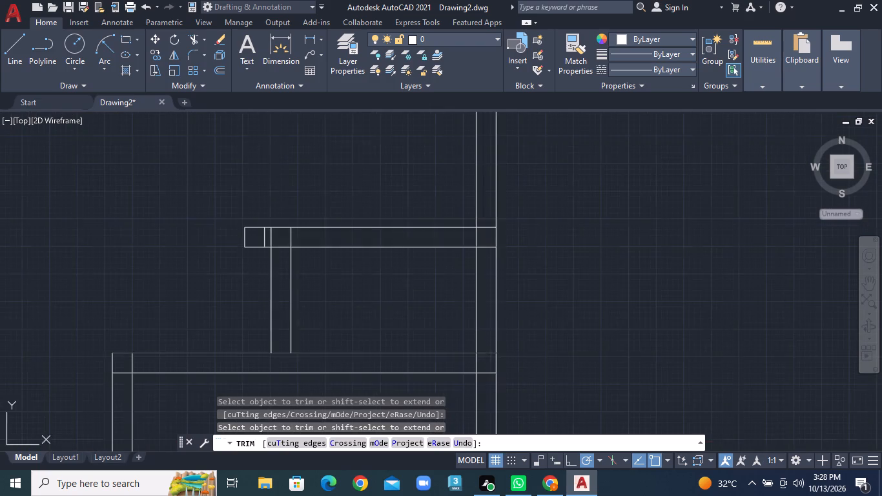
scroll(371, 287, up, 1)
click(183, 201)
click(261, 208)
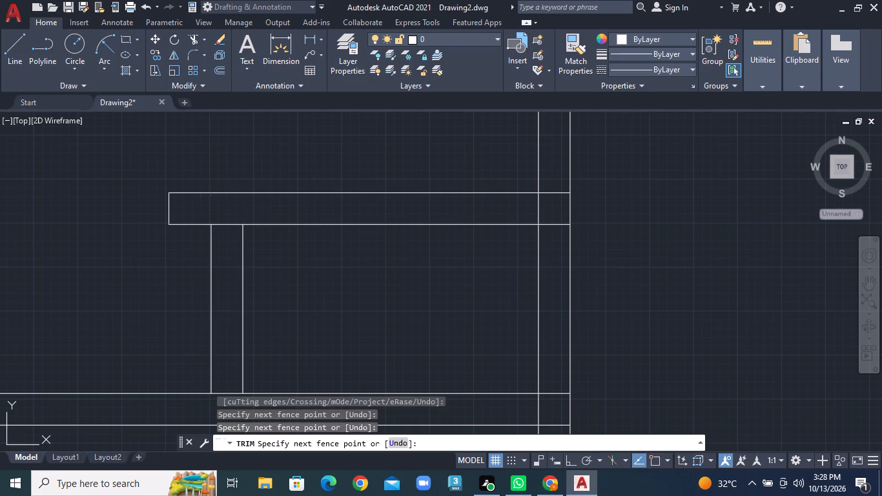
click(232, 214)
click(226, 247)
Trim the overlapping lines where that room's south wall meets the east exterior wall, leaving an open junction.
scroll(241, 252, down, 2)
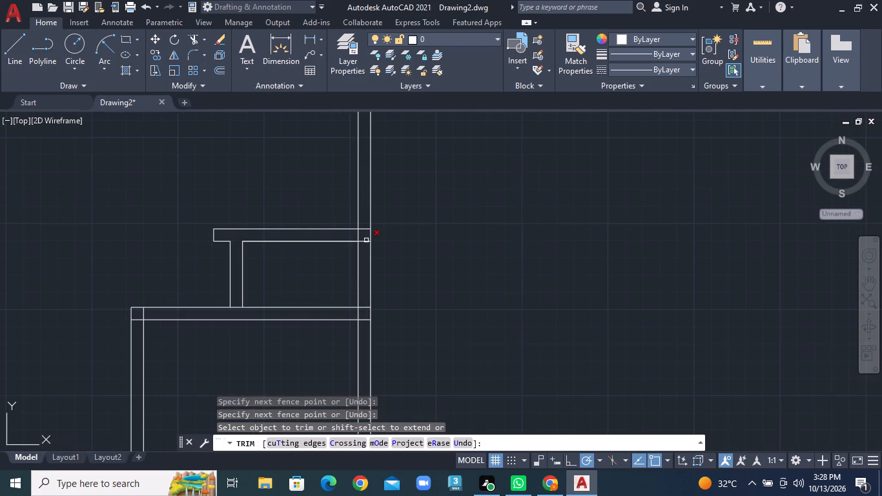
scroll(376, 238, up, 2)
click(344, 196)
click(352, 271)
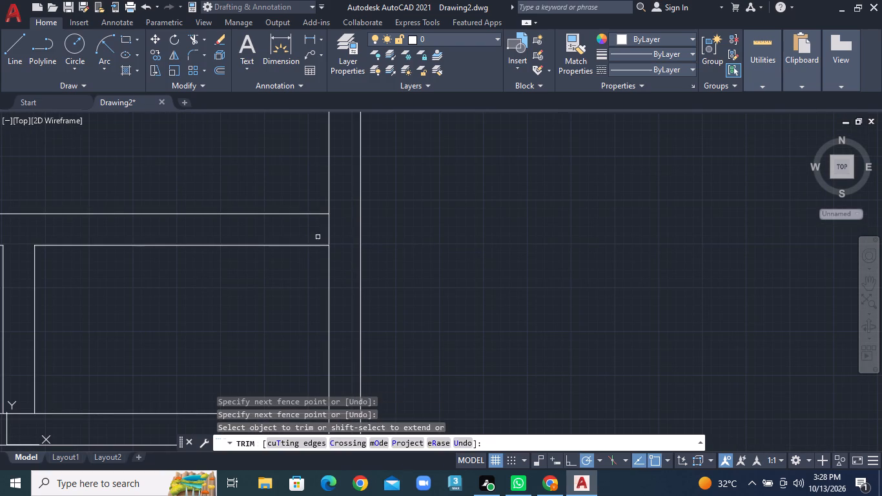
click(316, 235)
click(333, 234)
Close the west end of the opened east room's north wall with a line south and a line east to its lower face.
scroll(340, 238, down, 3)
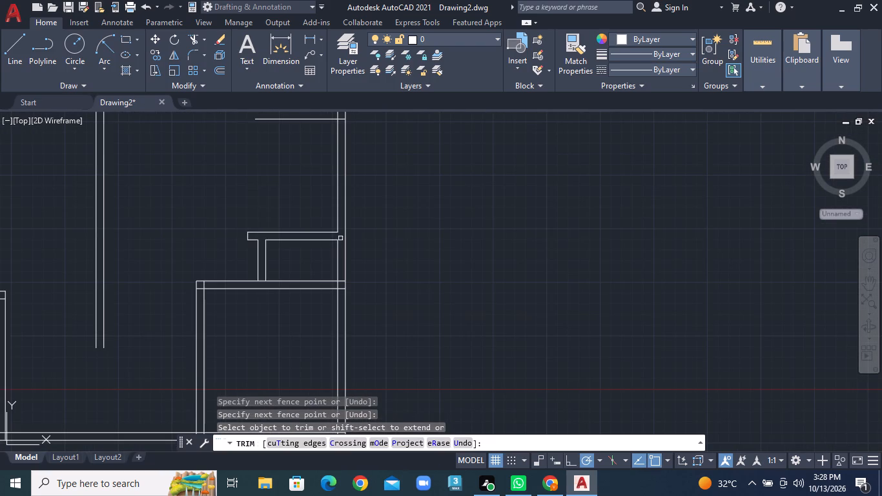
middle_click(336, 242)
middle_drag(336, 242, 450, 342)
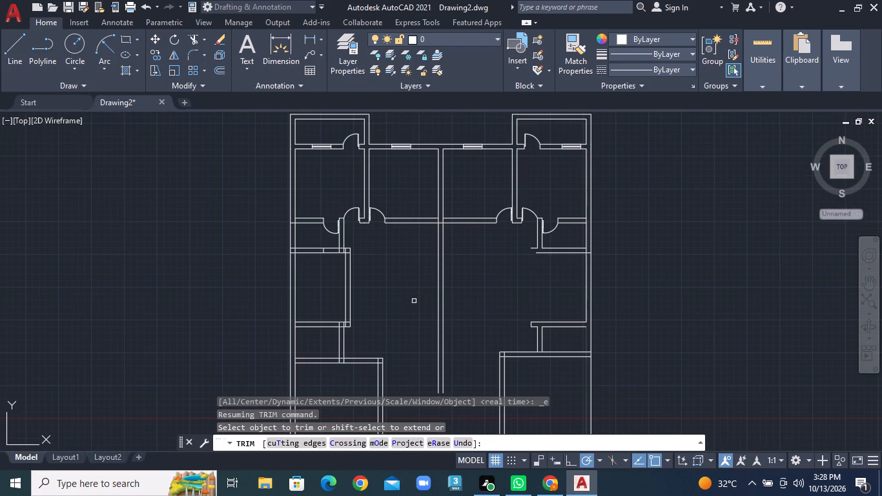
scroll(555, 323, up, 1)
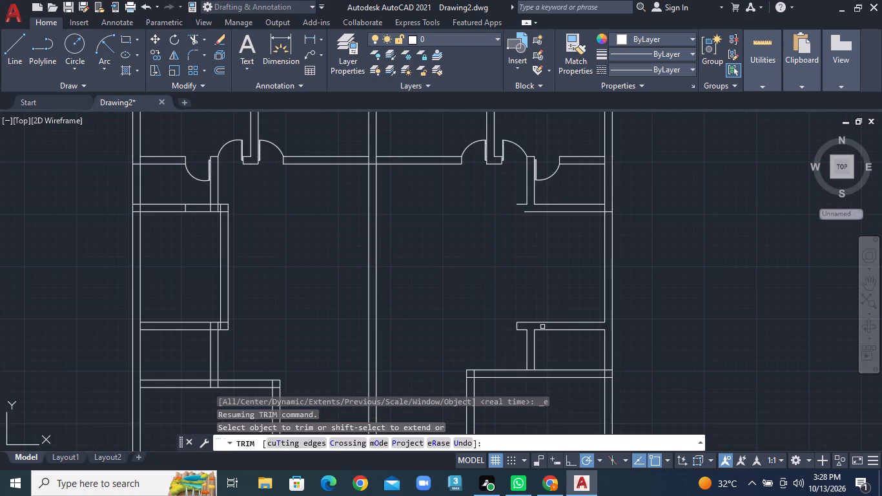
middle_drag(518, 269, 510, 338)
click(15, 51)
scroll(416, 223, up, 2)
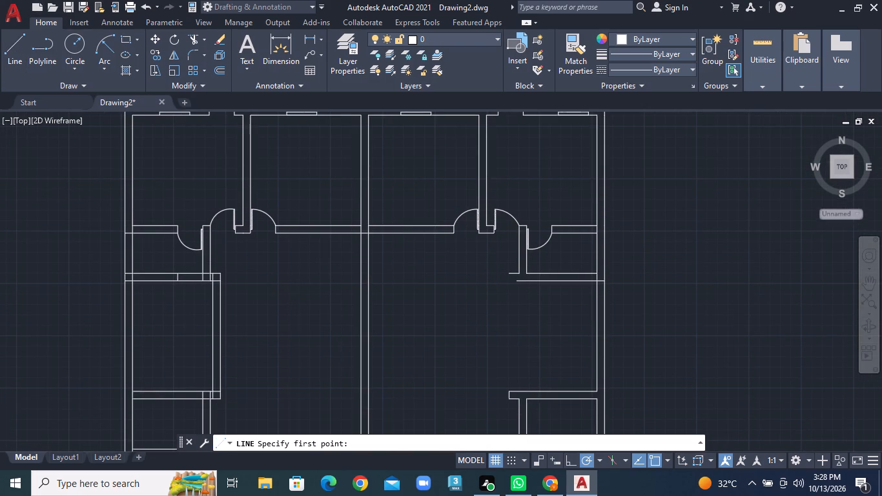
scroll(641, 340, up, 1)
middle_drag(641, 340, 328, 215)
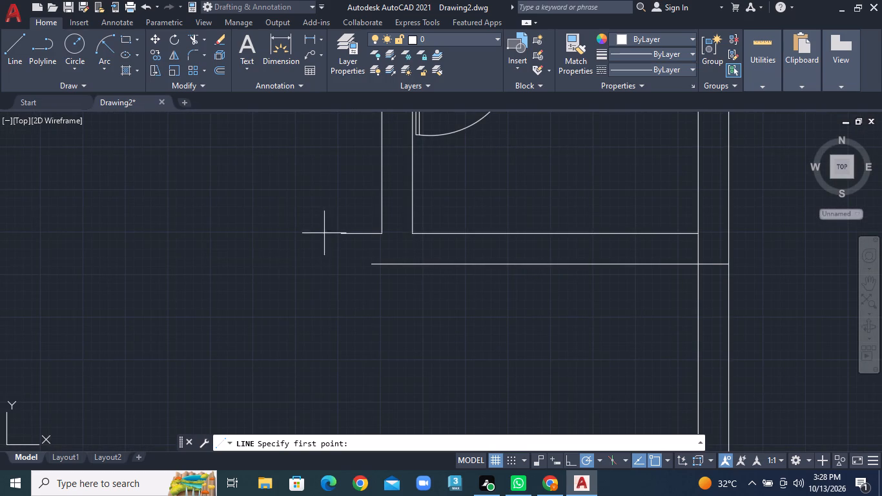
click(336, 233)
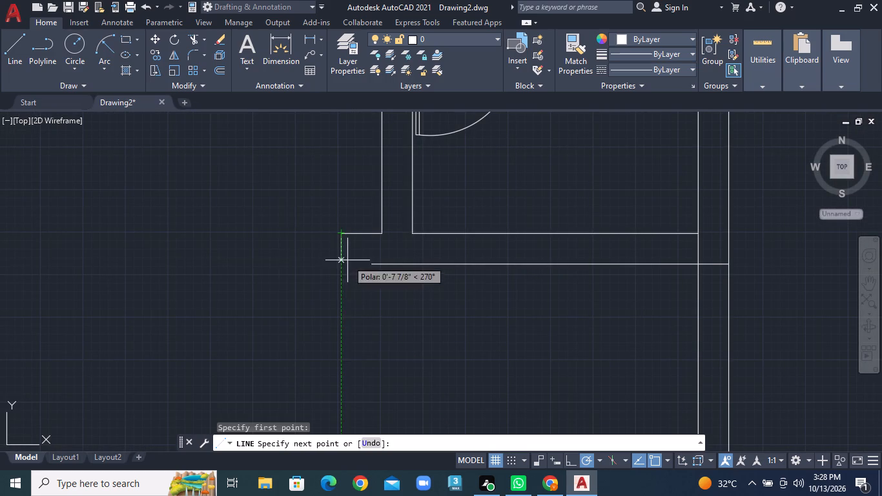
click(340, 262)
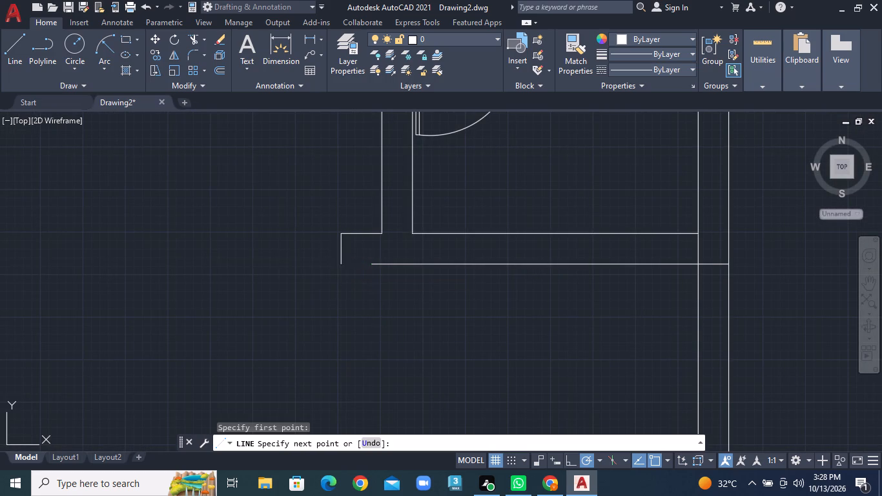
click(380, 263)
right_click(380, 263)
click(395, 267)
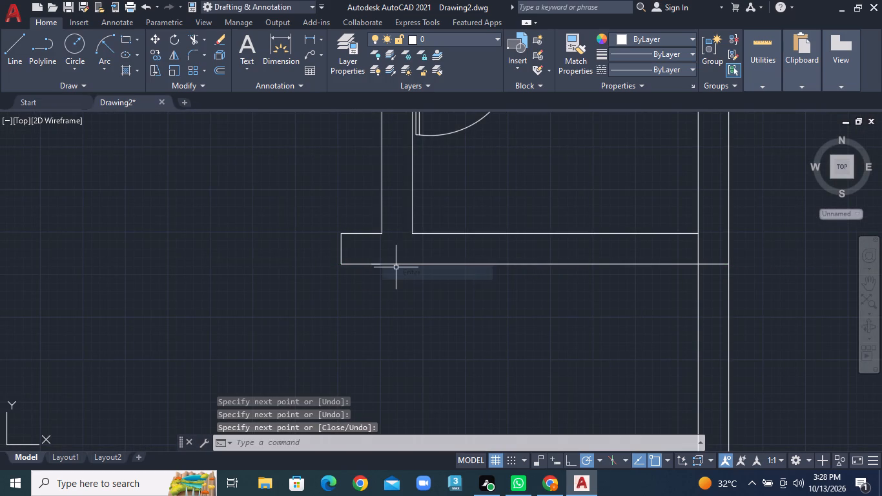
Draw a line from the top of the short southeast partition's west face north across the wall to its upper face.
scroll(460, 322, down, 4)
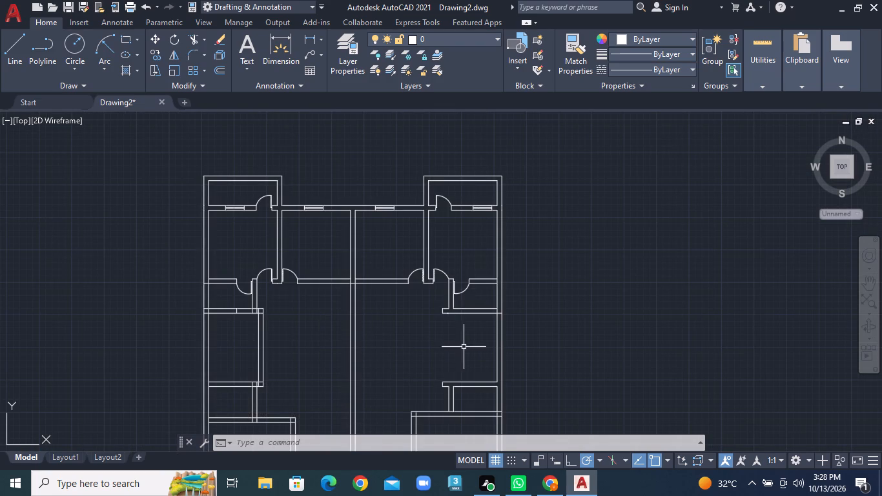
middle_drag(475, 342, 477, 262)
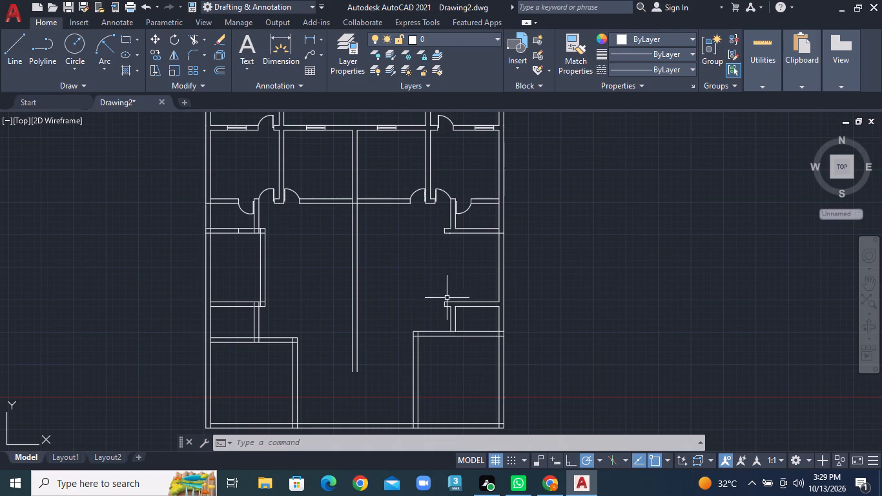
scroll(451, 314, up, 3)
middle_drag(446, 315, 416, 300)
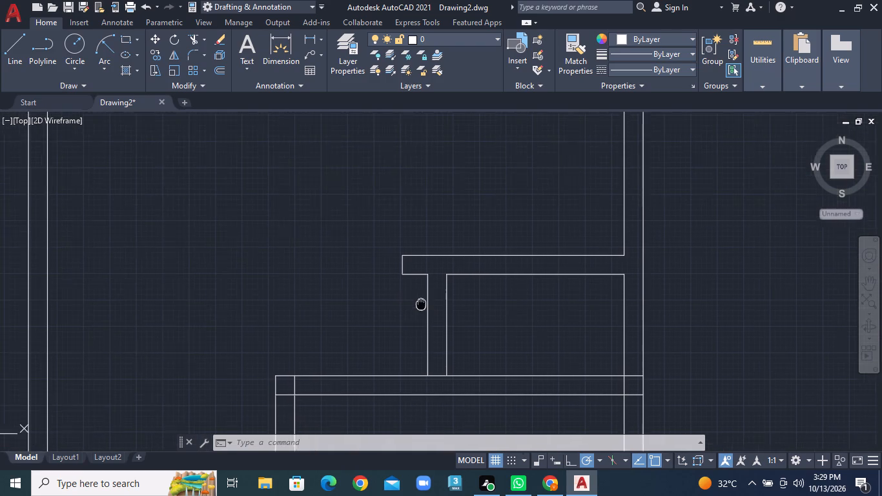
middle_drag(416, 300, 415, 300)
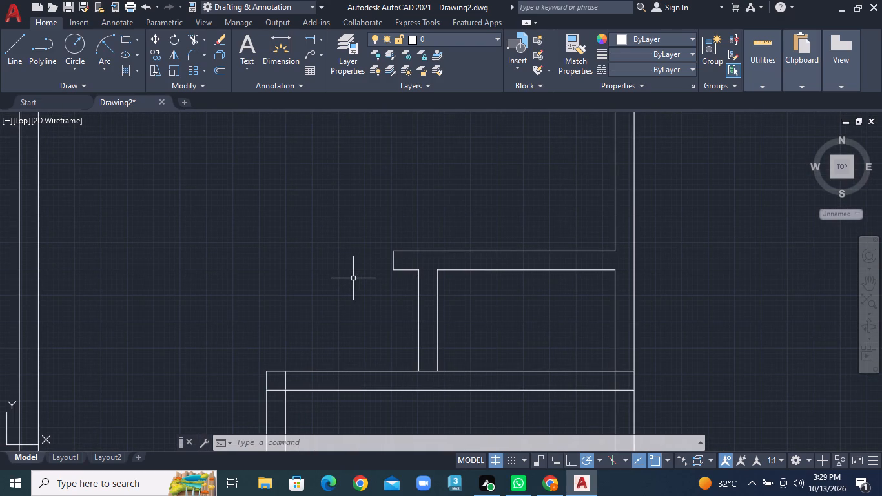
click(12, 60)
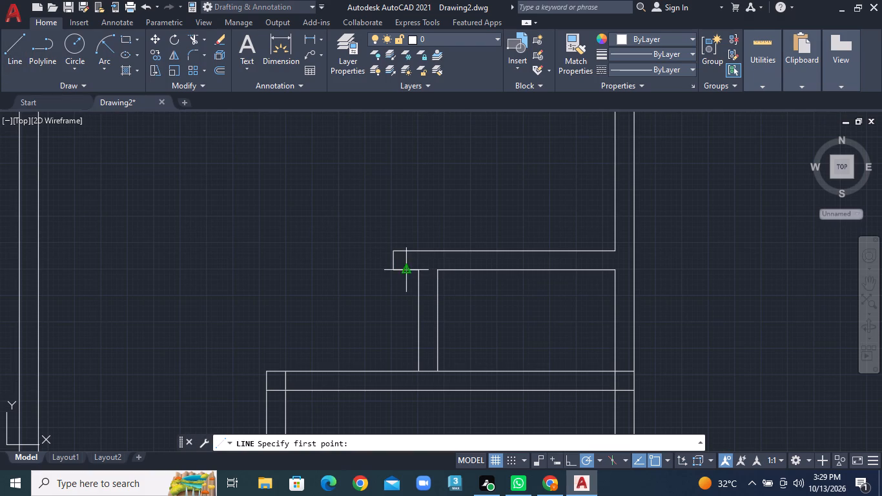
click(418, 269)
click(418, 253)
scroll(418, 253, up, 1)
right_click(418, 253)
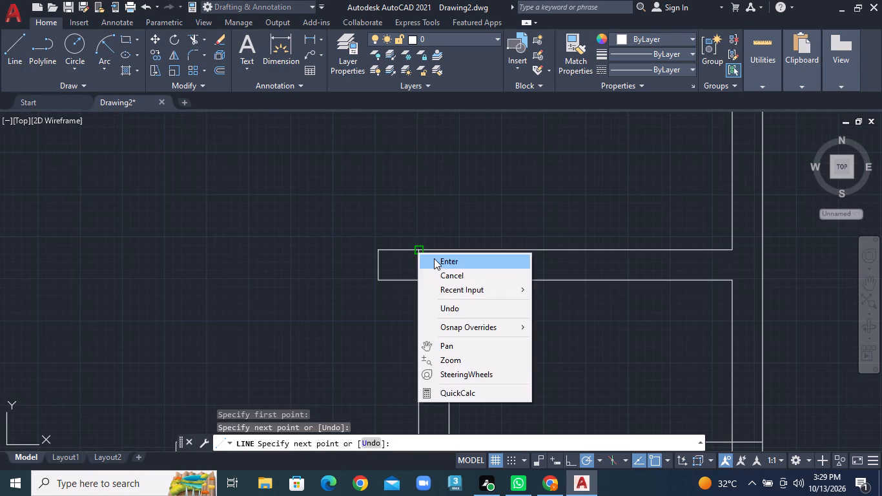
click(435, 259)
Draw a matching line from the top of the short southeast partition's east face north to the wall's upper face.
right_click(437, 259)
click(478, 34)
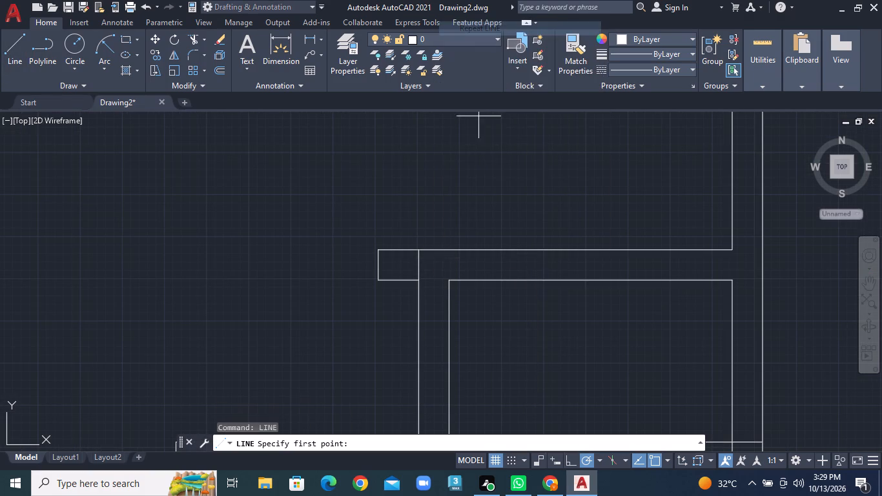
click(448, 276)
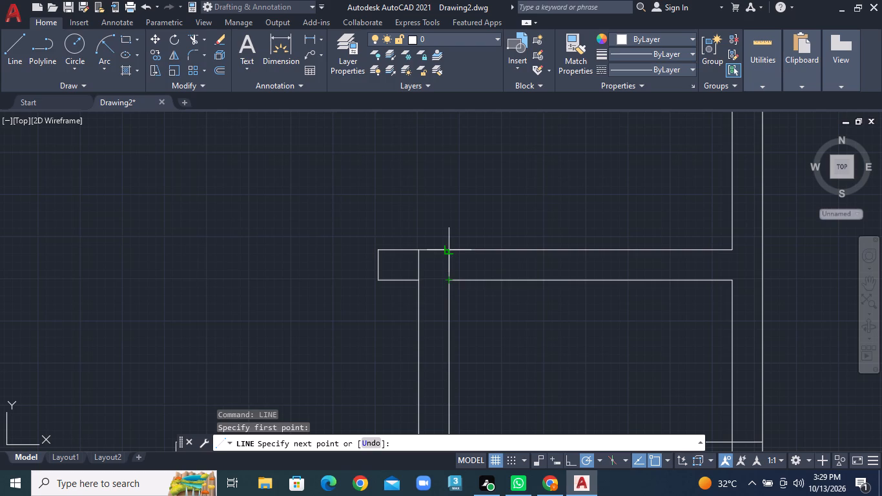
click(450, 250)
right_click(450, 250)
click(471, 256)
Draw a line across the top of the short southeast partition, joining its two faces along the wall's lower face.
click(5, 42)
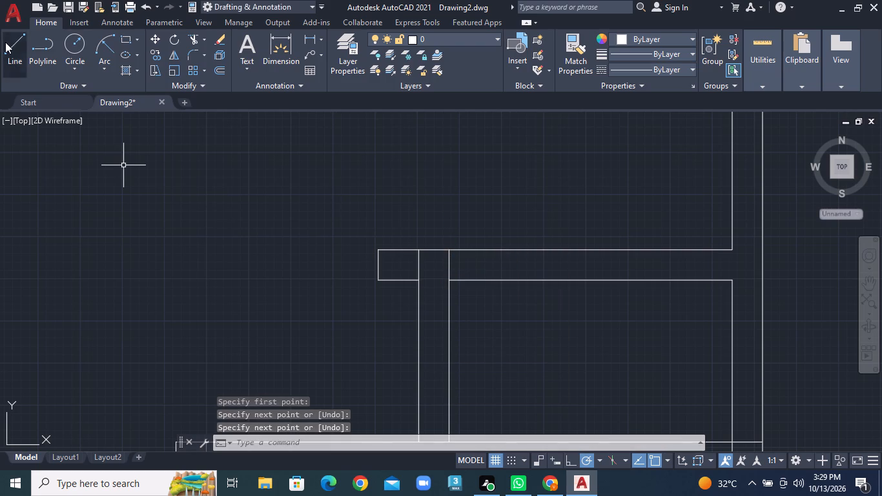
click(453, 280)
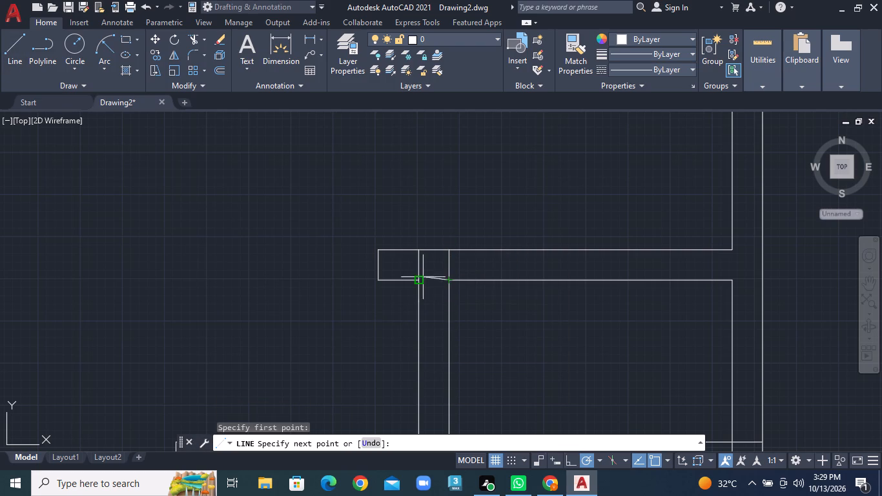
click(417, 277)
right_click(417, 277)
click(442, 282)
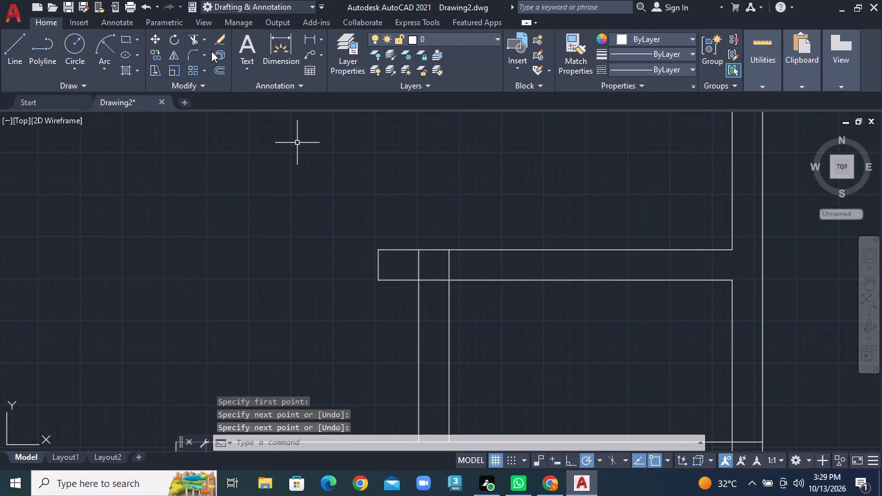
Trim the wall stub west of the short southeast partition and the lines crossing inside their corner junction.
click(203, 43)
click(213, 56)
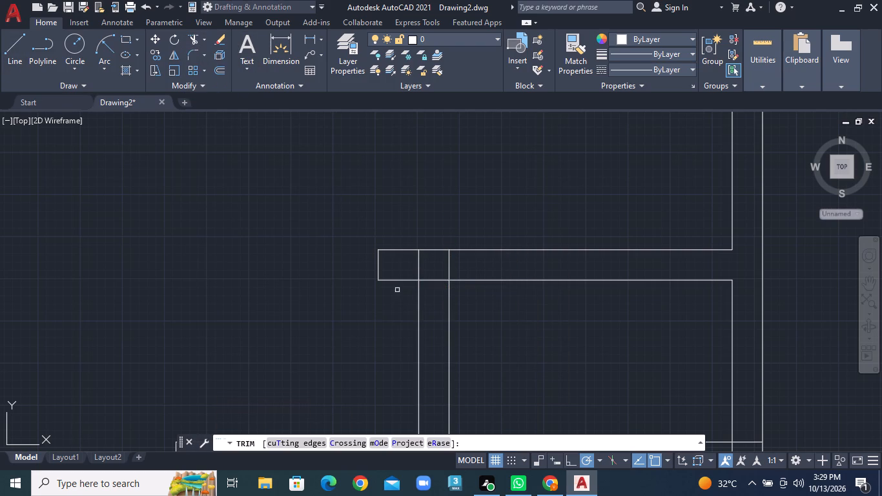
click(396, 288)
click(401, 238)
click(378, 270)
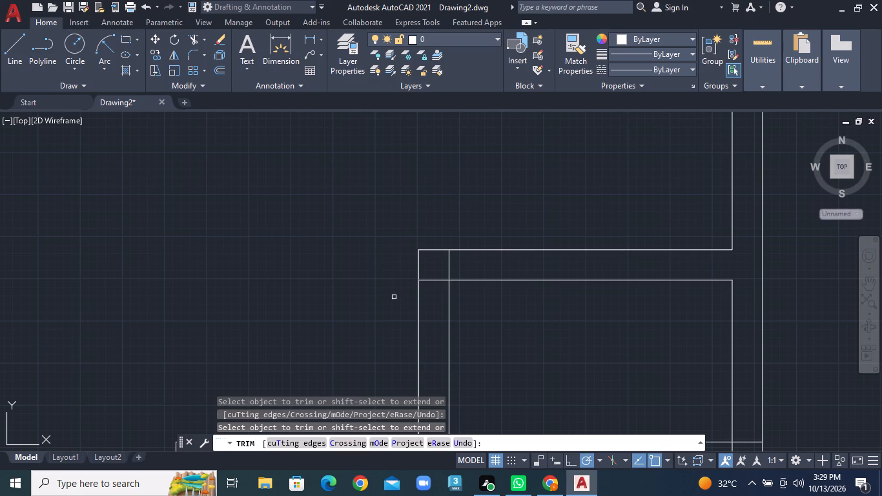
click(449, 265)
click(431, 282)
Draw a line across the top of the short southeast partition, from its east face to its west face at the wall's lower face.
scroll(445, 284, down, 2)
middle_drag(460, 286, 442, 233)
click(13, 61)
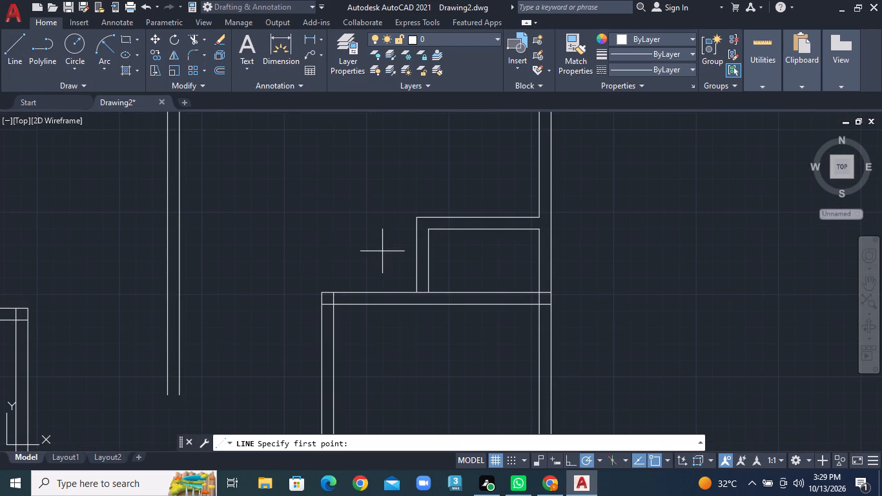
scroll(436, 219, up, 1)
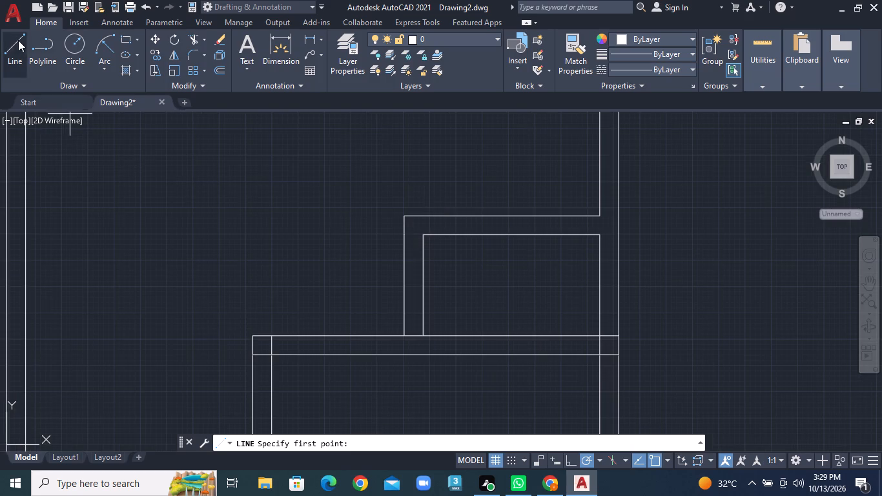
click(17, 45)
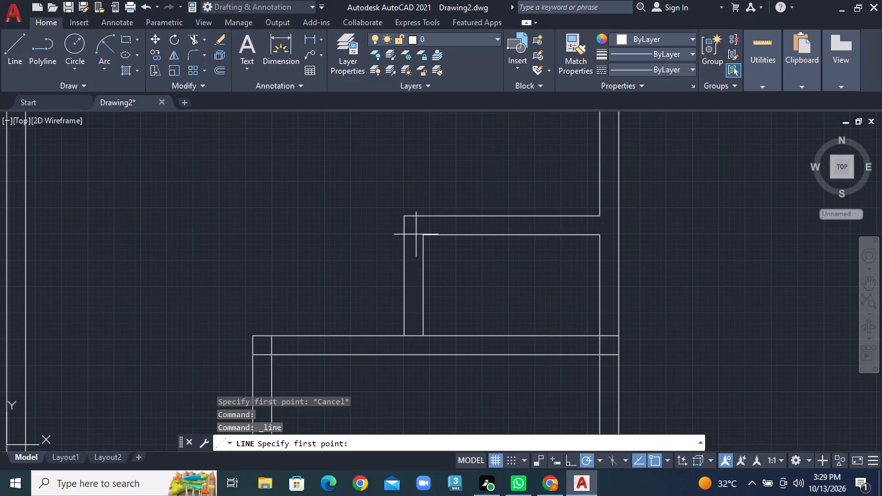
click(419, 235)
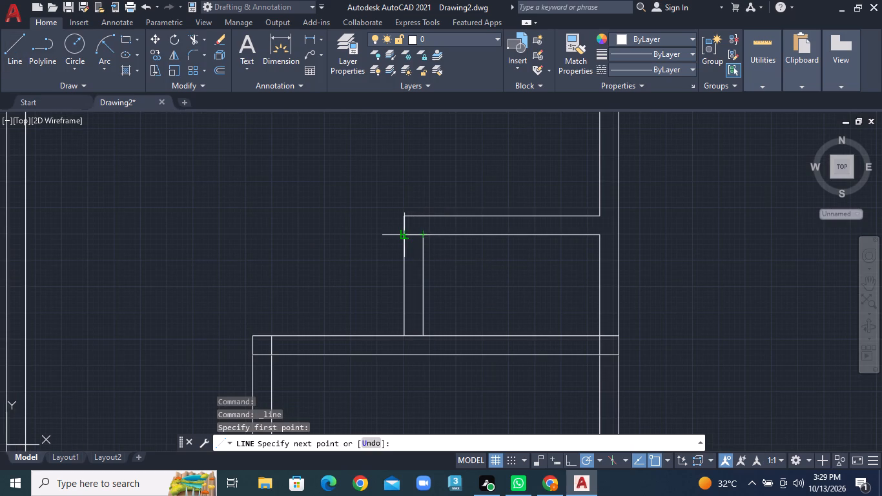
click(407, 235)
scroll(407, 235, up, 1)
right_click(407, 235)
click(446, 243)
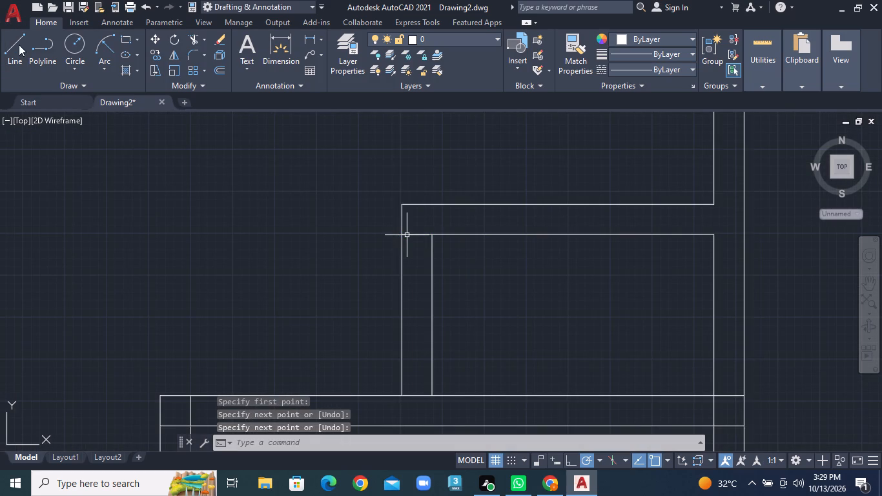
Offset the line across the partition's top 2'6" south to mark the door opening.
double_click(19, 46)
middle_drag(349, 230, 323, 181)
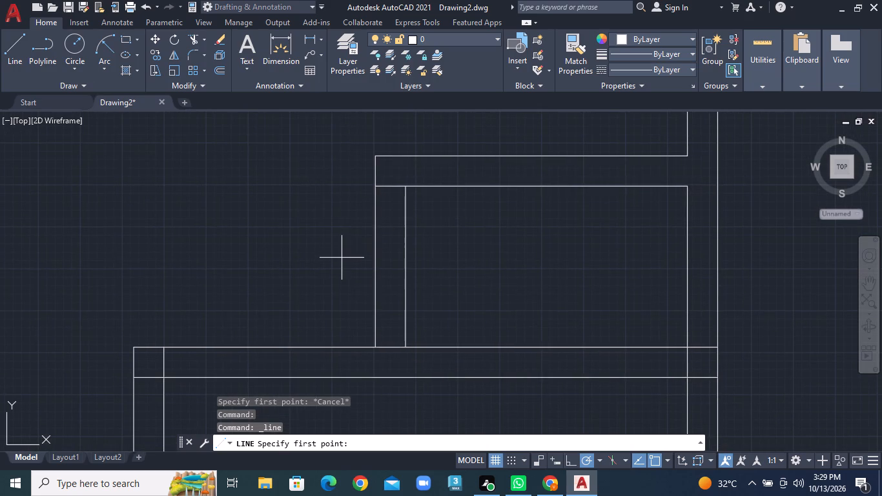
click(218, 71)
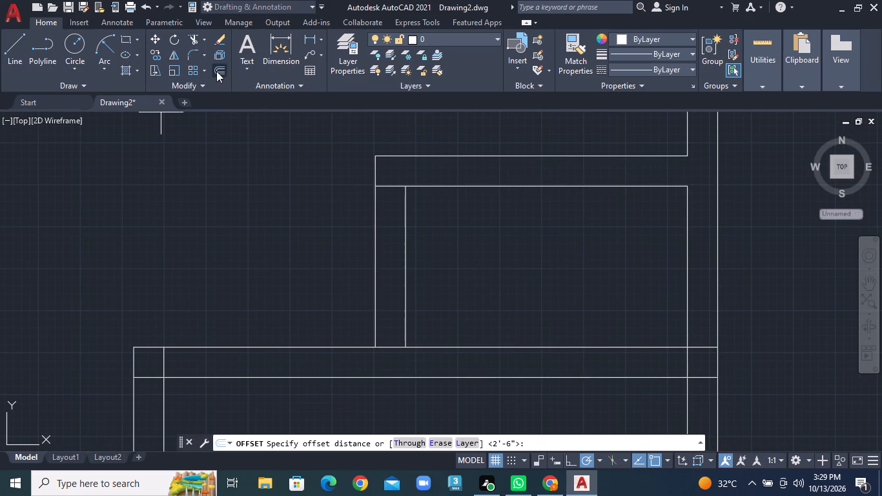
text(2'6")
key(Return)
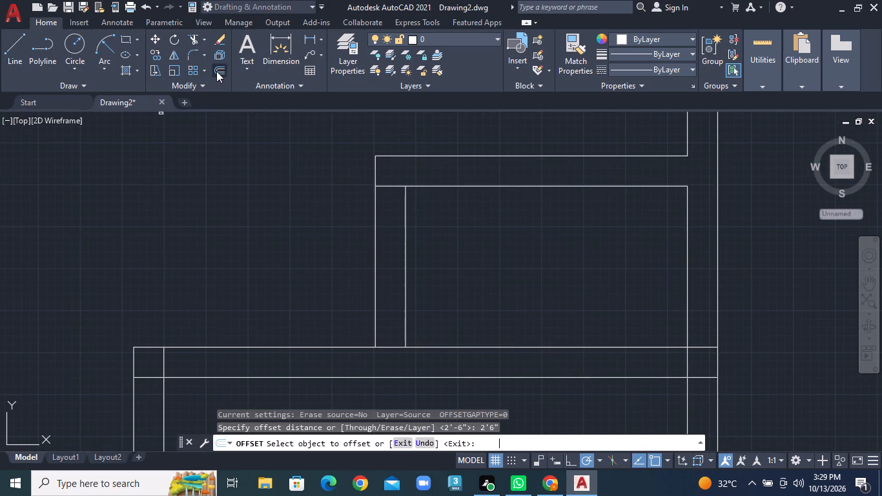
click(395, 186)
click(395, 246)
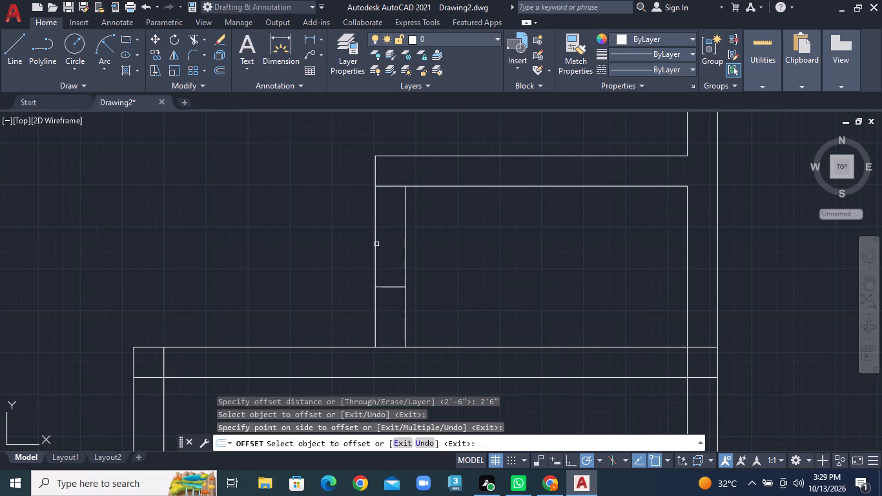
Trim both partition faces between the two cross lines to open the doorway.
click(203, 38)
click(207, 54)
click(340, 212)
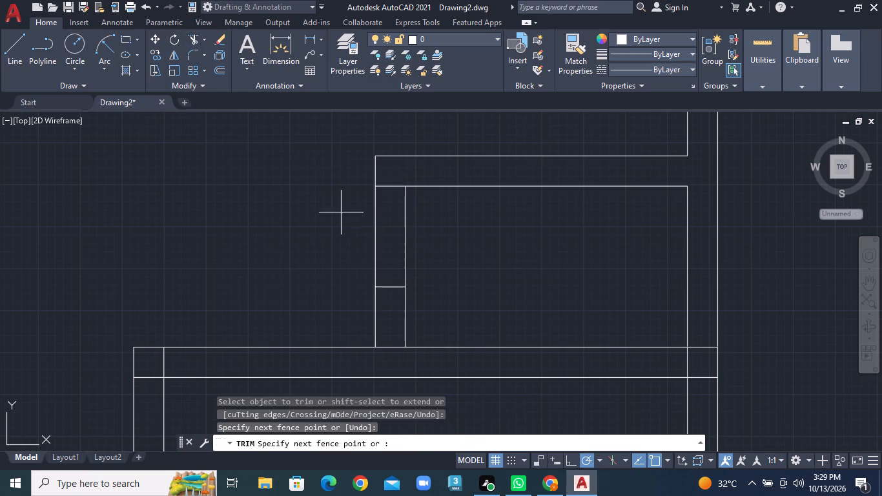
click(430, 222)
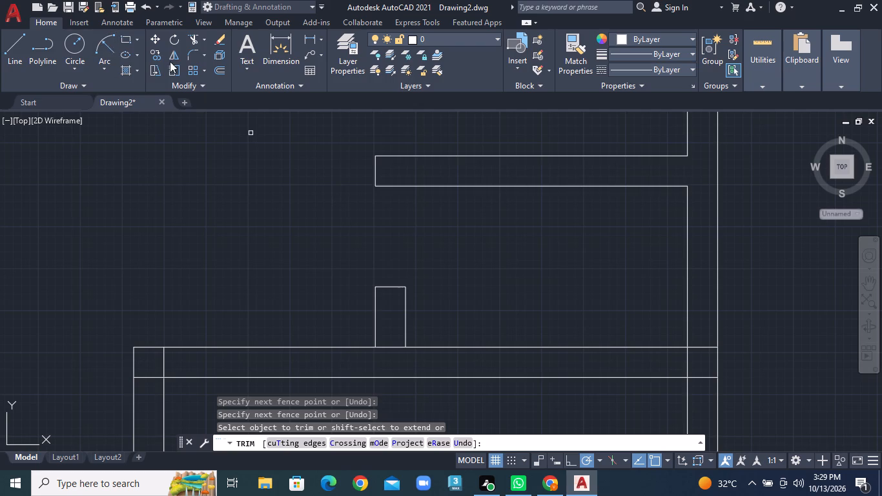
Draw a 2' by 1" door leaf running east, starting 1" south of the midpoint of the opening's north edge.
click(14, 52)
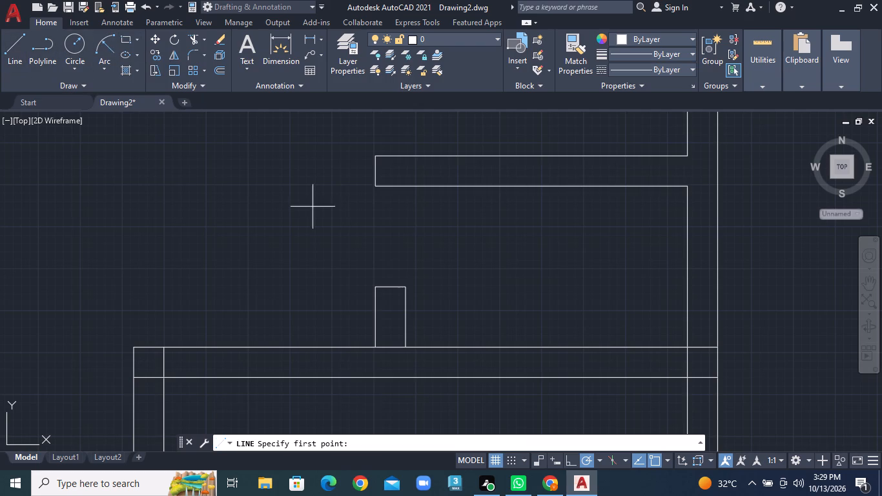
click(391, 187)
text(1")
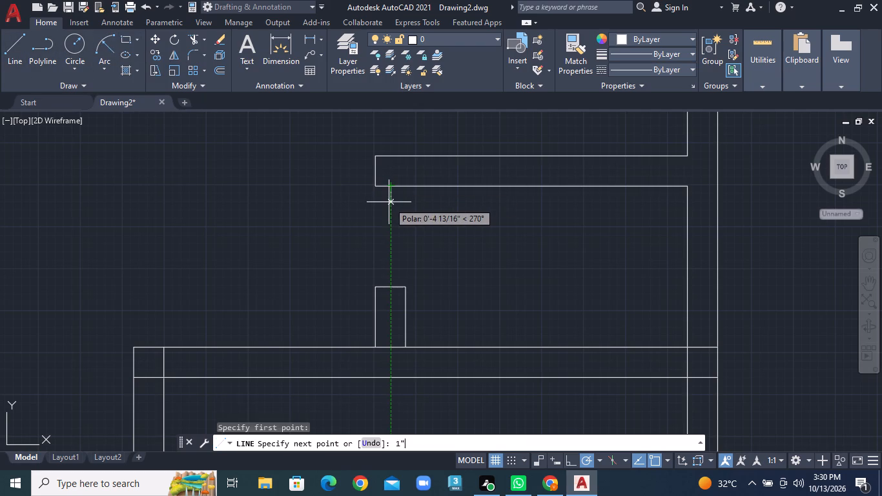
key(Return)
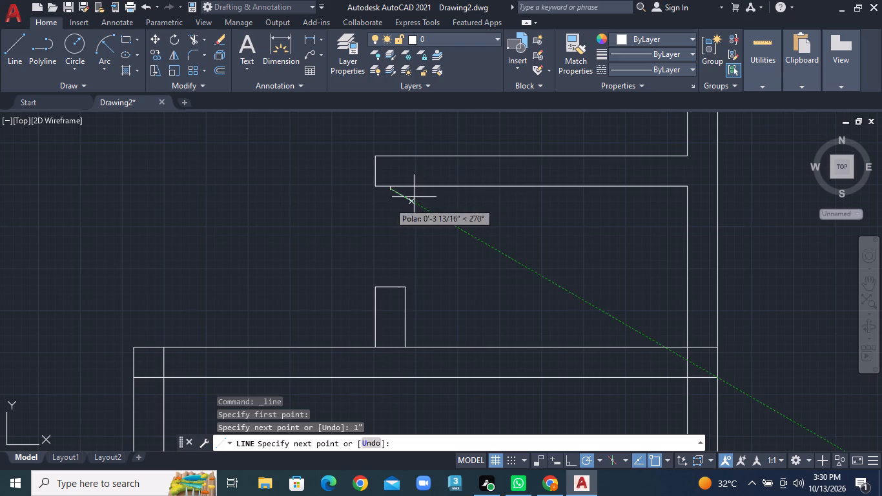
text(2')
key(Return)
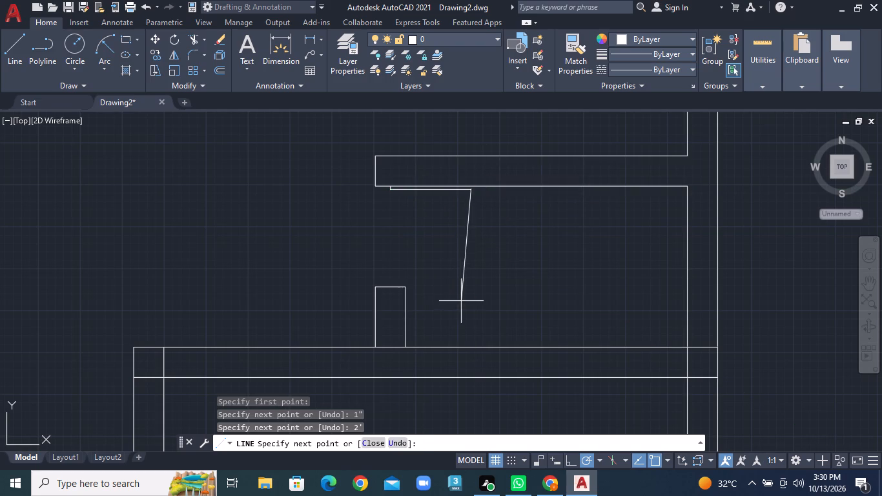
text(1")
key(Return)
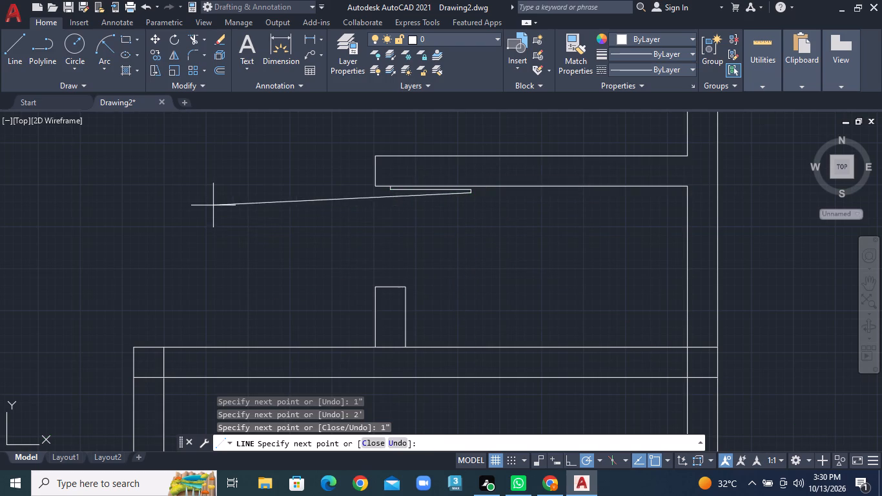
text(2')
key(Return)
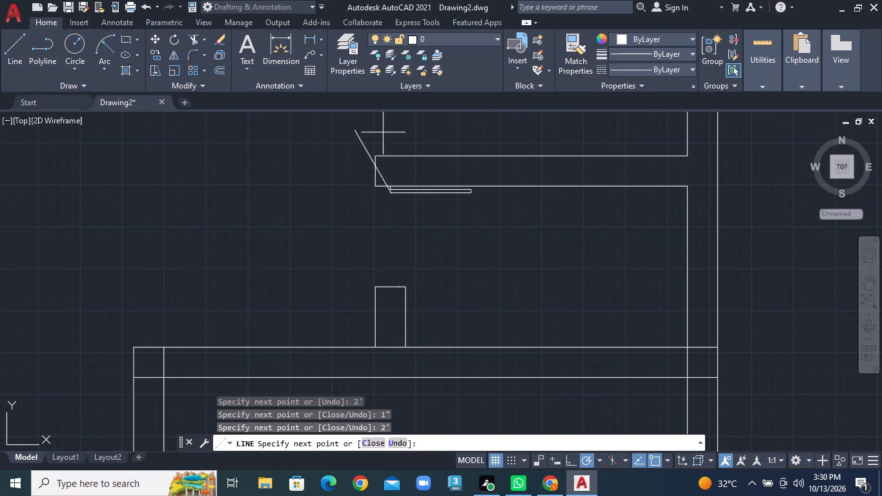
scroll(407, 203, up, 7)
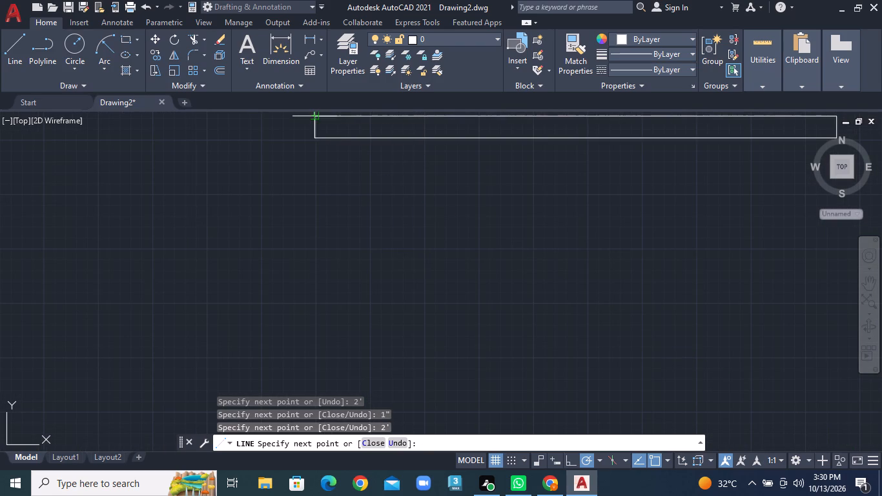
click(314, 114)
right_click(314, 114)
click(338, 123)
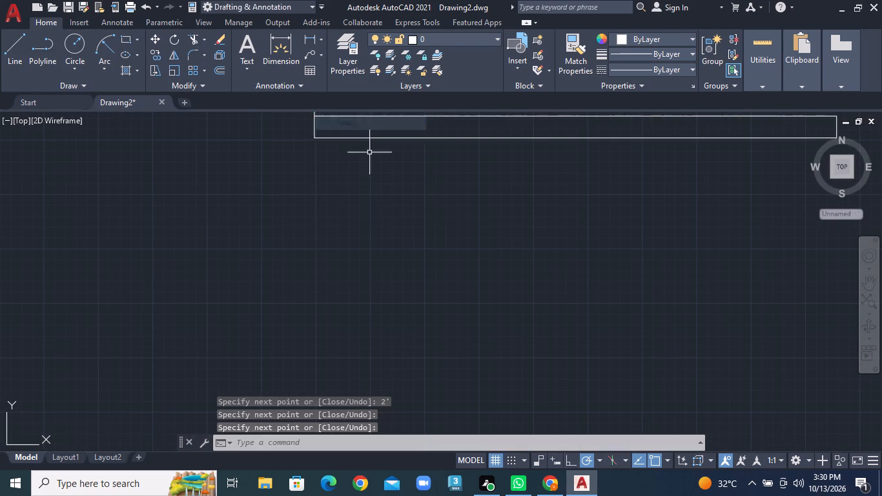
Draw the door swing with a start-end-radius arc from the partition stub's northeast corner to the leaf's free lower corner.
scroll(424, 217, down, 3)
scroll(404, 291, up, 1)
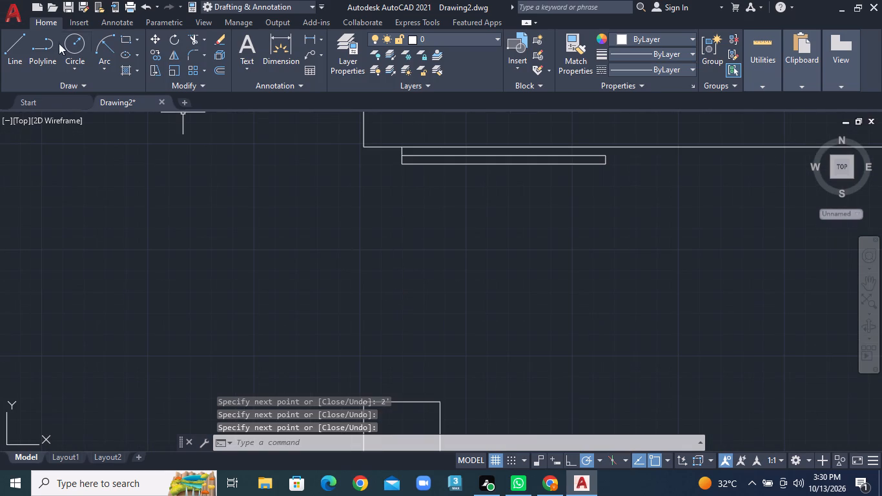
click(107, 71)
click(164, 256)
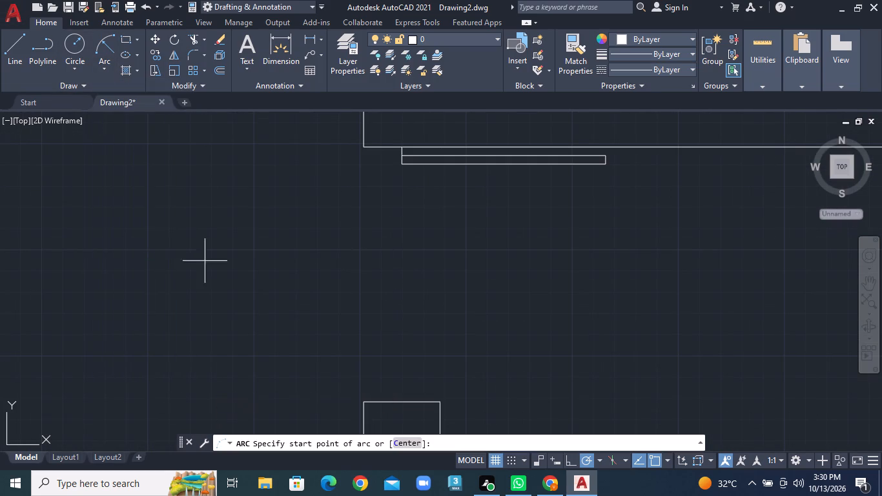
scroll(531, 313, down, 2)
click(496, 347)
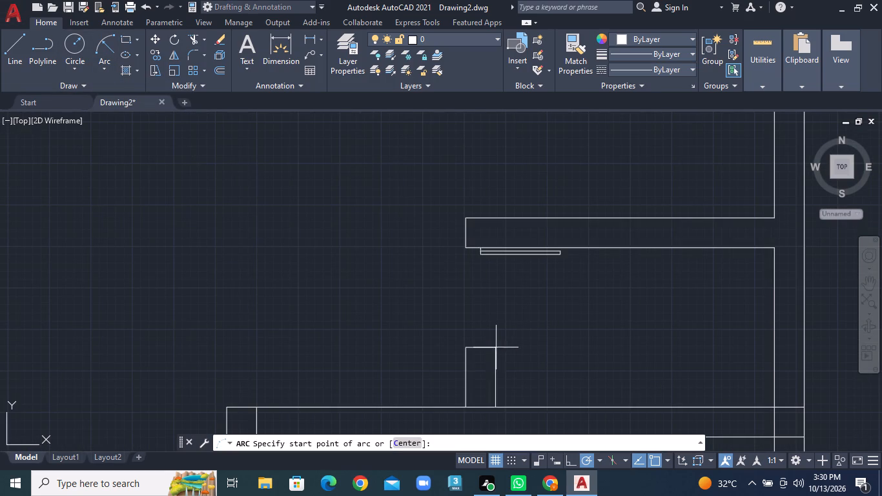
click(558, 257)
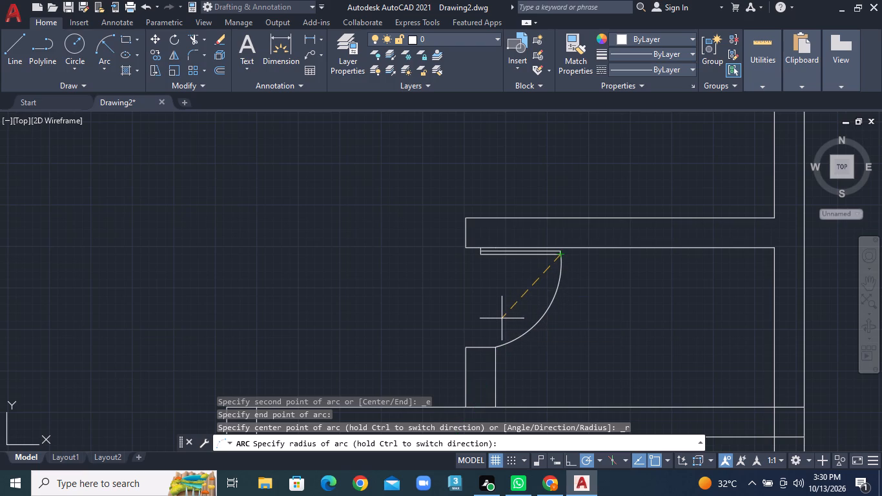
click(502, 318)
Draw a line across the hall from the southwest room's northeast outer corner to the southeast room's west face at its north wall's lower face.
scroll(538, 319, down, 3)
middle_drag(571, 322, 640, 275)
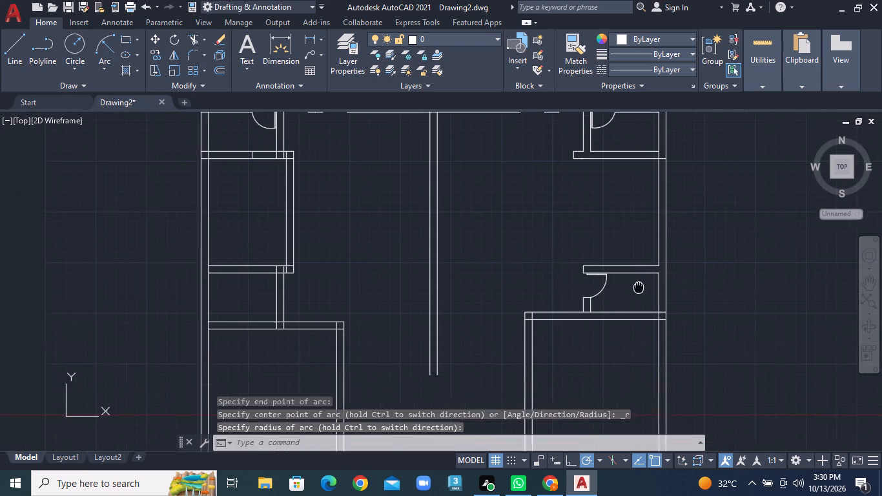
middle_drag(640, 275, 640, 247)
middle_drag(549, 317, 533, 259)
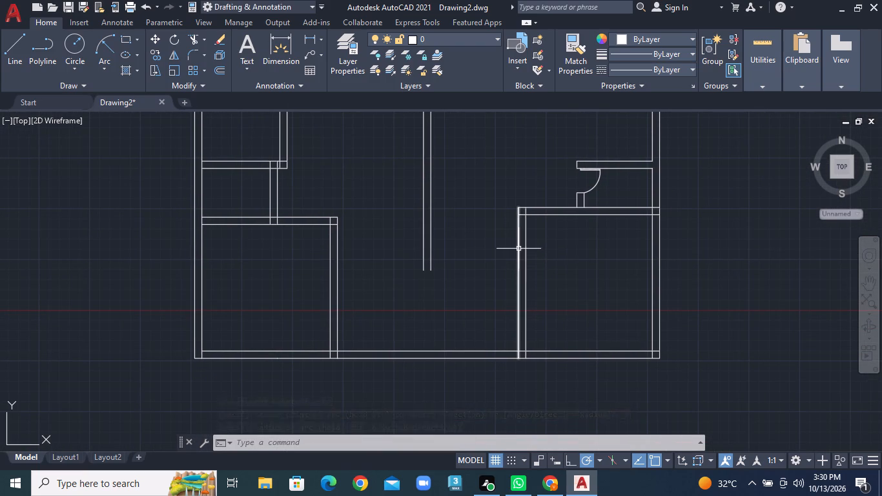
middle_drag(548, 273, 582, 283)
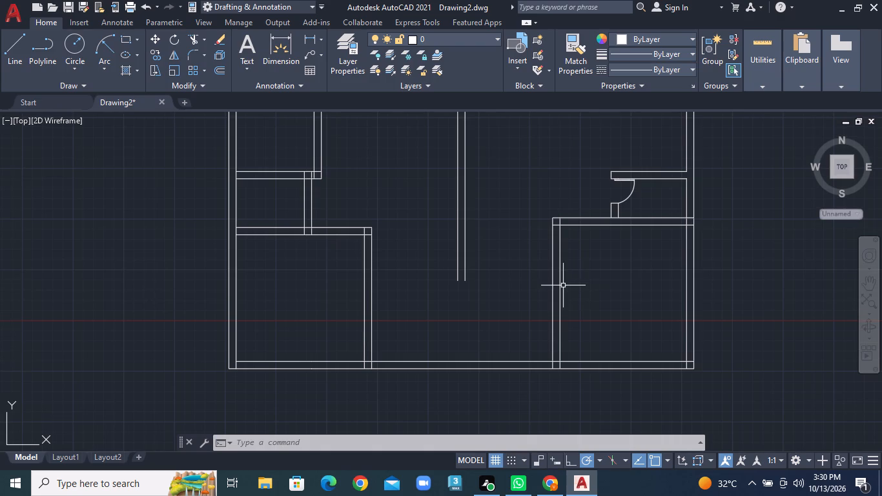
middle_drag(566, 277, 572, 303)
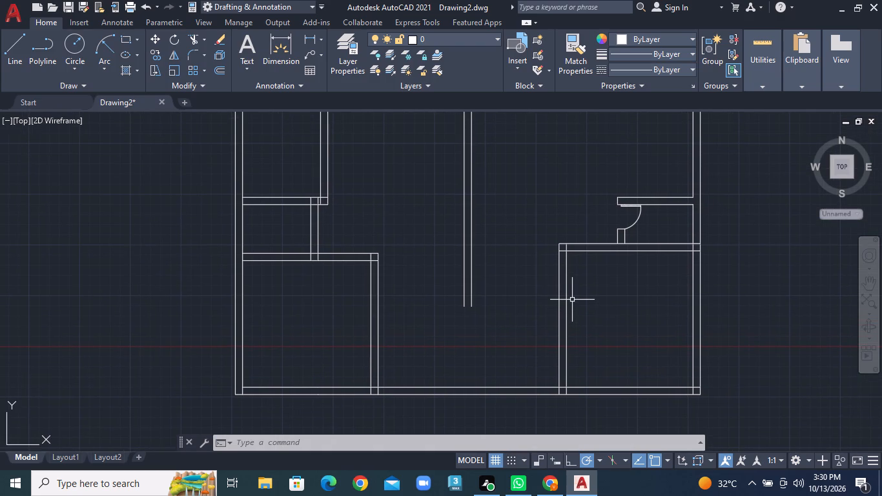
click(23, 57)
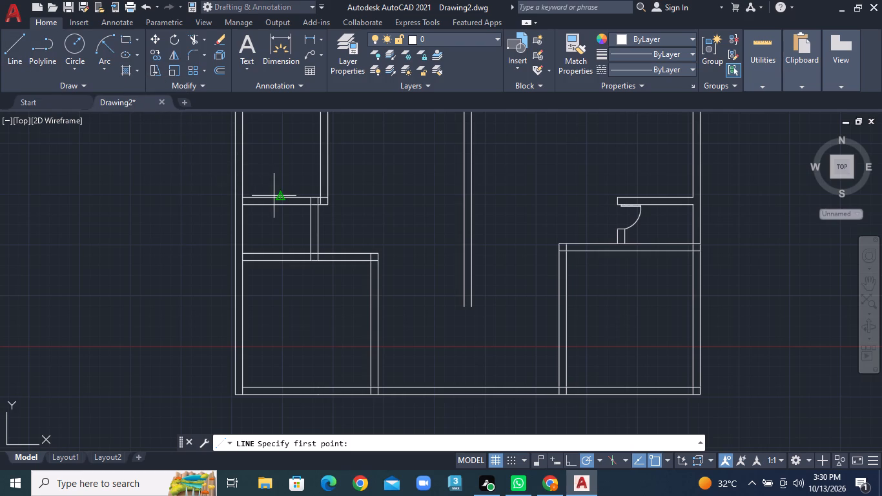
click(377, 254)
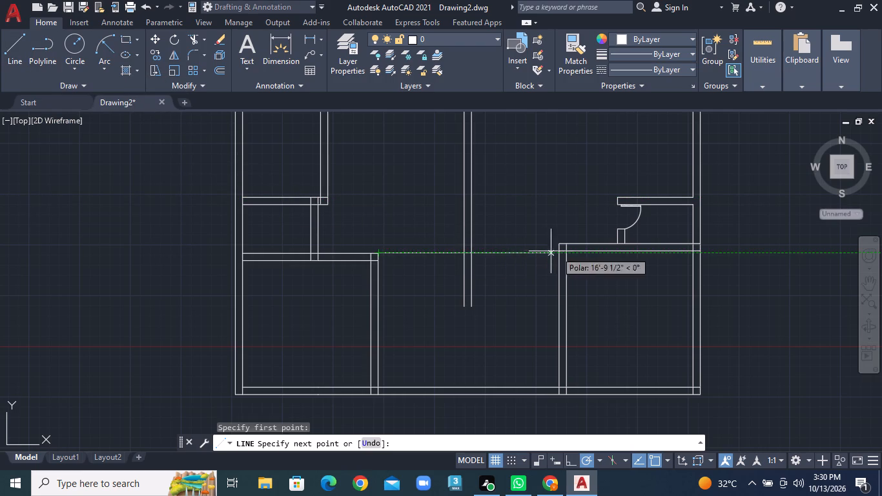
click(558, 251)
right_click(558, 251)
click(591, 260)
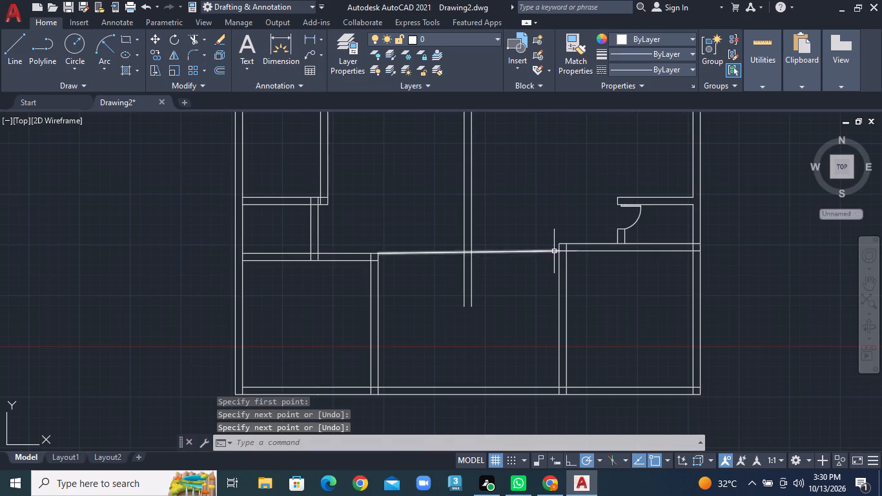
scroll(554, 251, up, 2)
scroll(552, 279, down, 1)
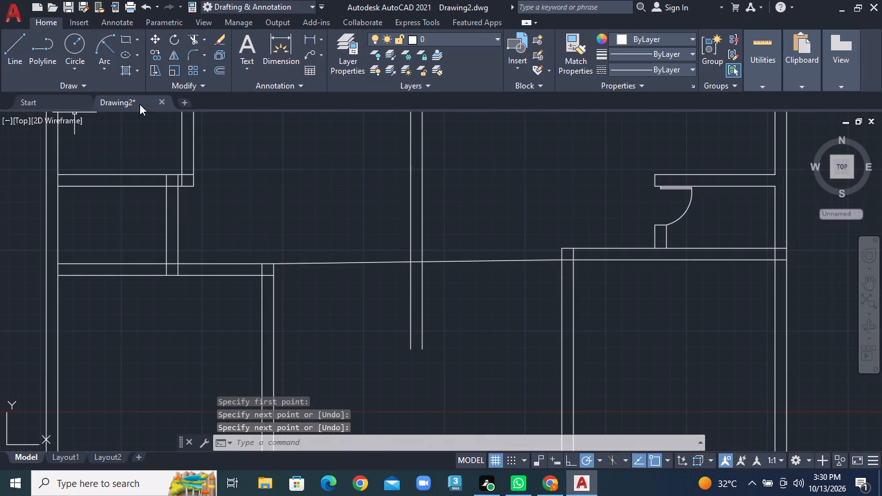
Delete the slanted line across the hall between the two southern rooms.
scroll(356, 209, down, 1)
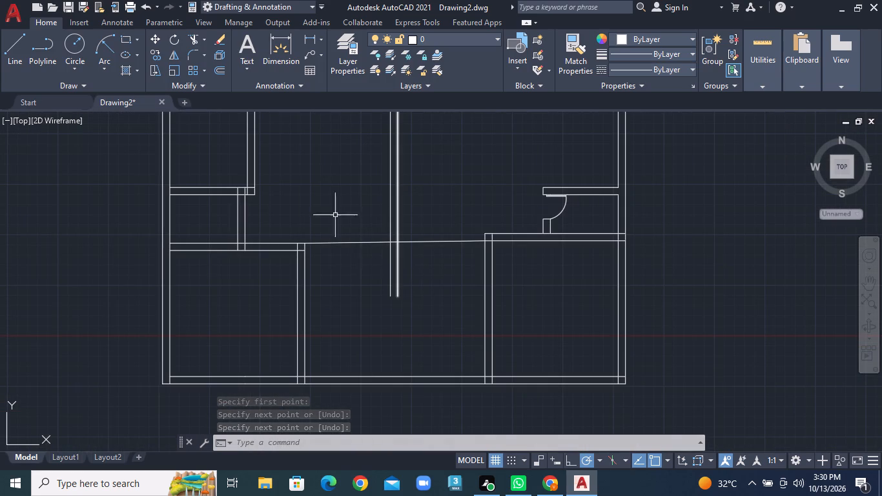
scroll(427, 220, up, 1)
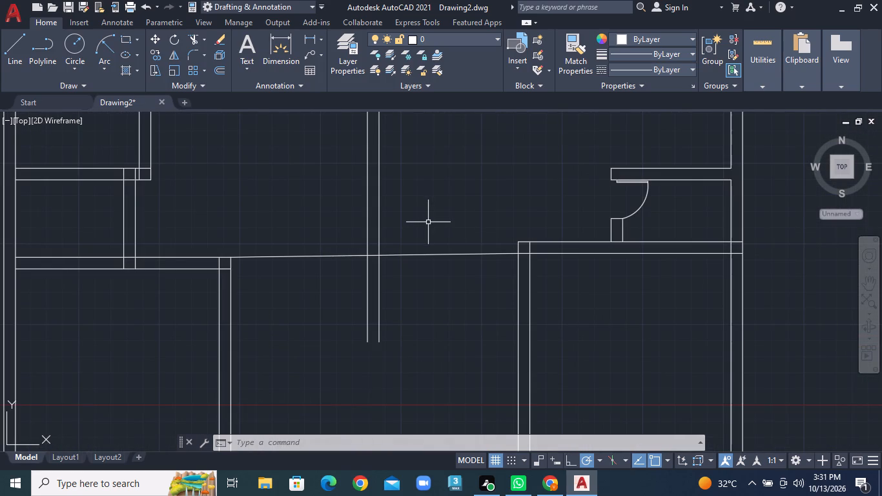
scroll(428, 222, down, 1)
click(432, 242)
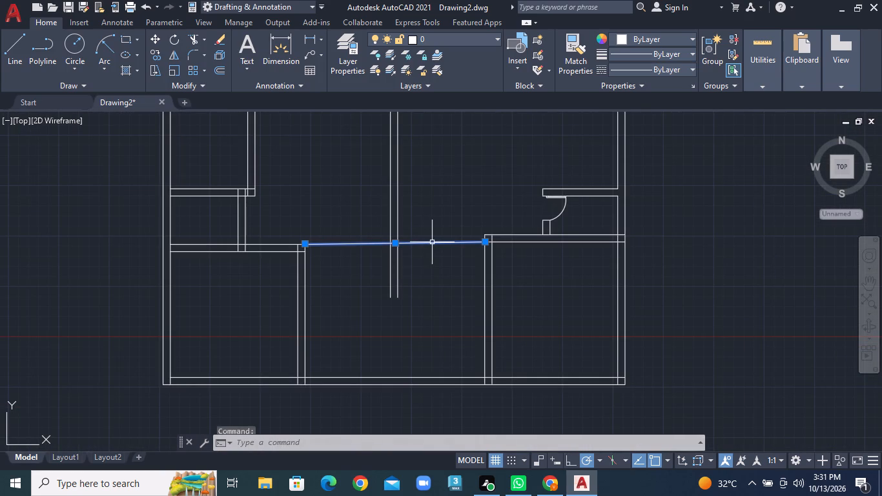
key(Delete)
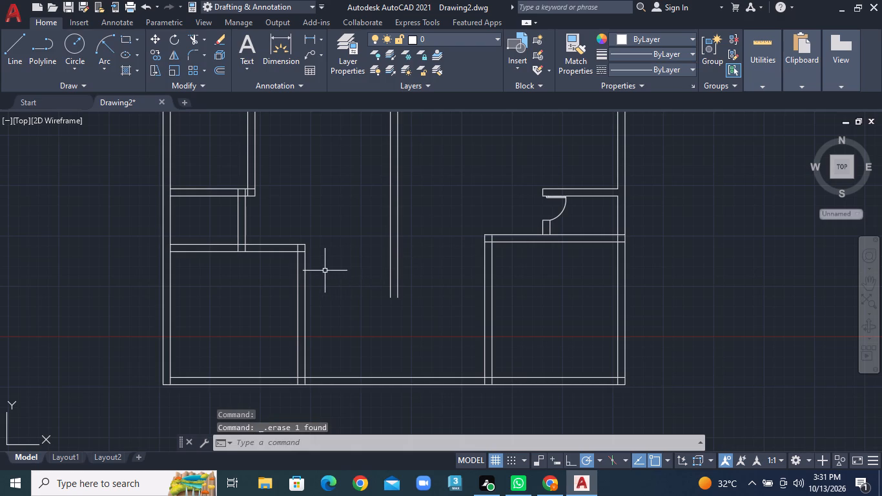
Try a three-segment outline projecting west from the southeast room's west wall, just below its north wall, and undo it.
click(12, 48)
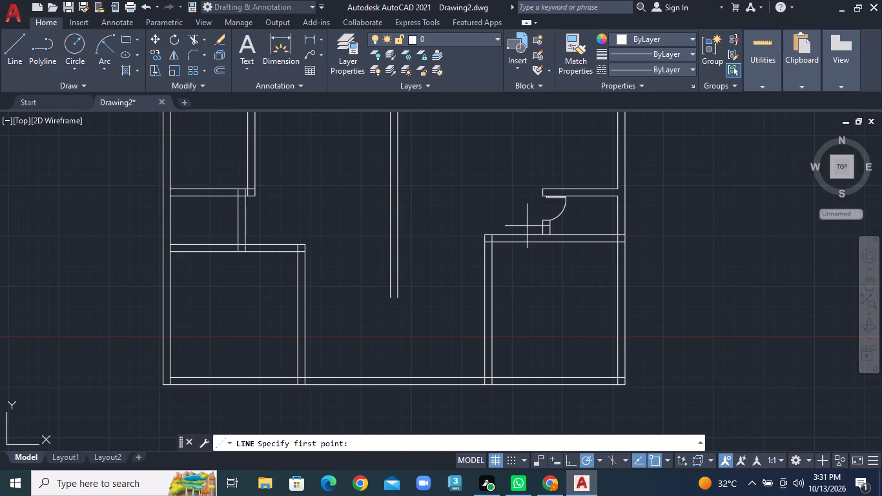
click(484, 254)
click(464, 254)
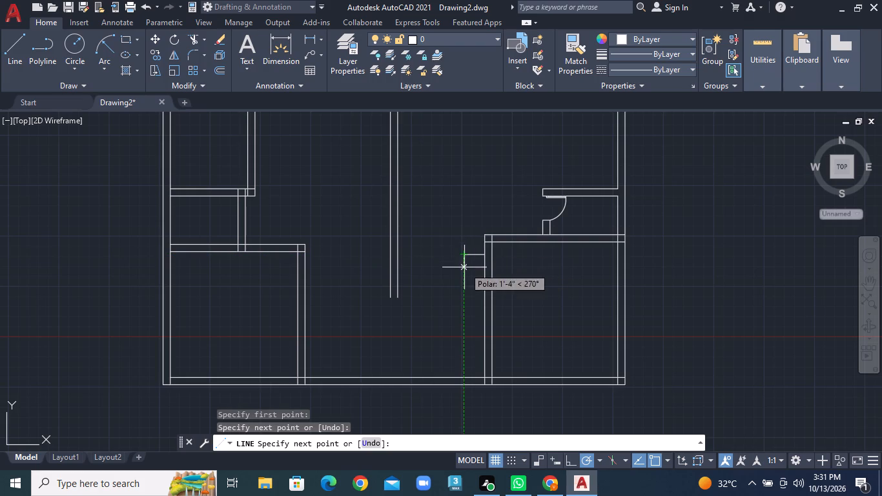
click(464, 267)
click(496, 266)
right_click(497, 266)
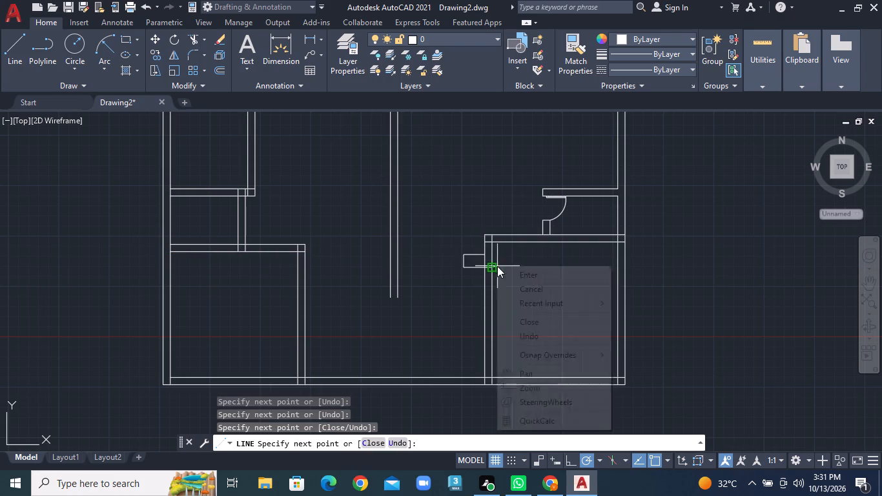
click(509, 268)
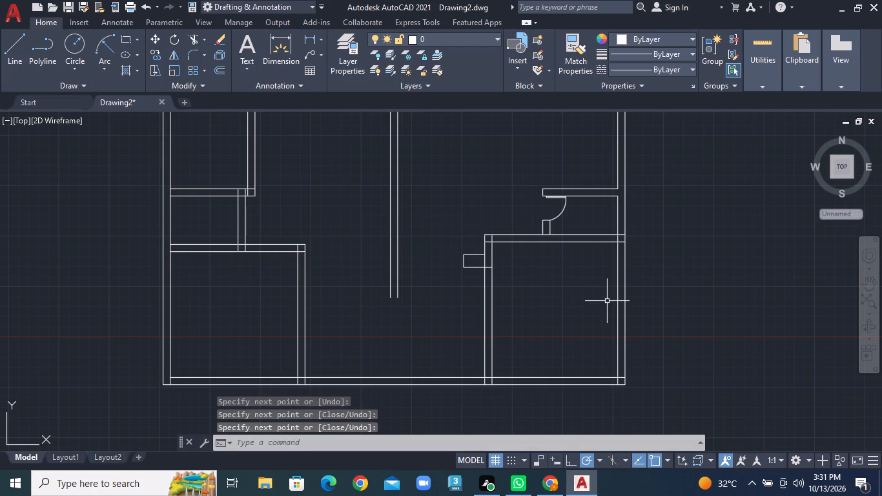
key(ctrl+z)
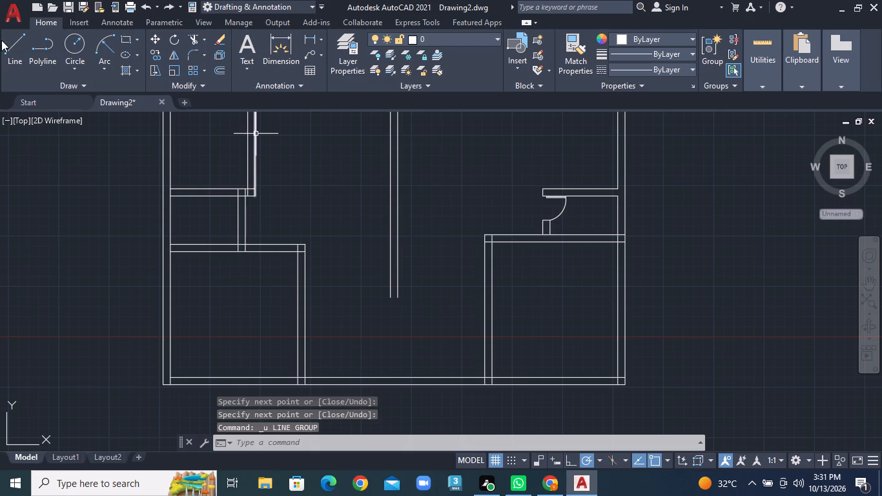
Continue both faces of the central hall wall straight south to the south exterior wall's inner face with two lines.
click(8, 45)
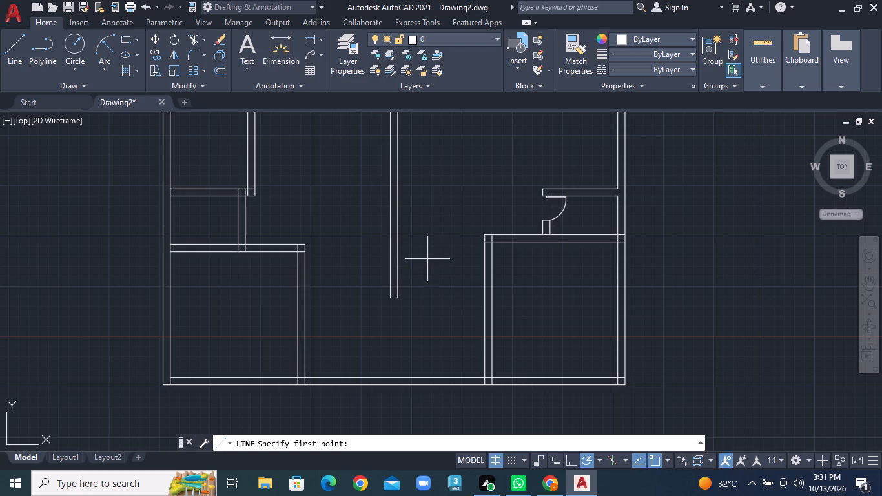
scroll(431, 259, down, 2)
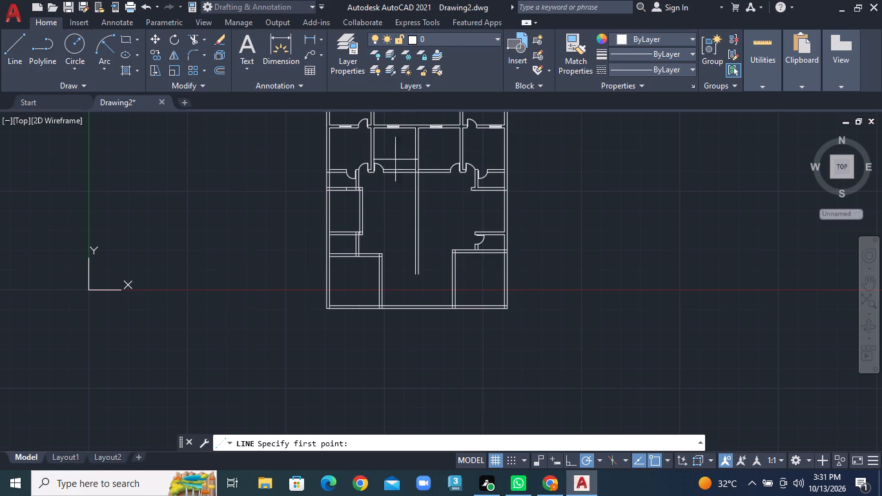
click(8, 50)
scroll(480, 303, up, 2)
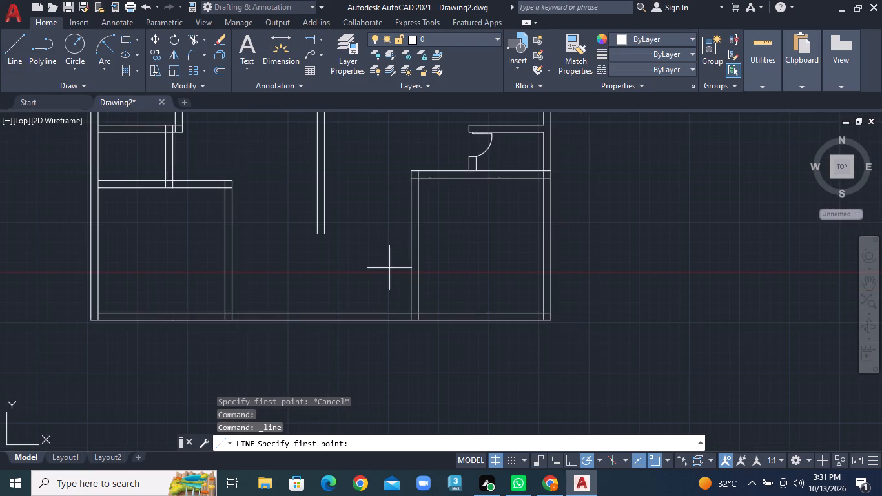
click(315, 235)
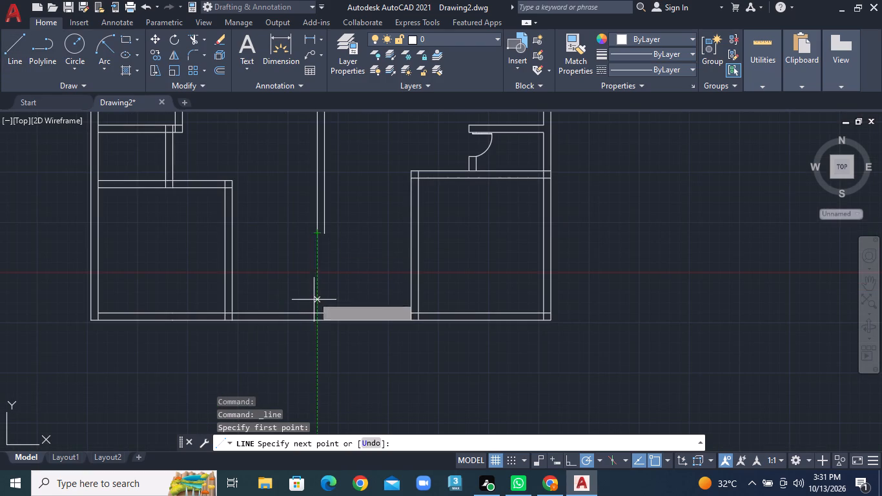
click(314, 310)
right_click(314, 310)
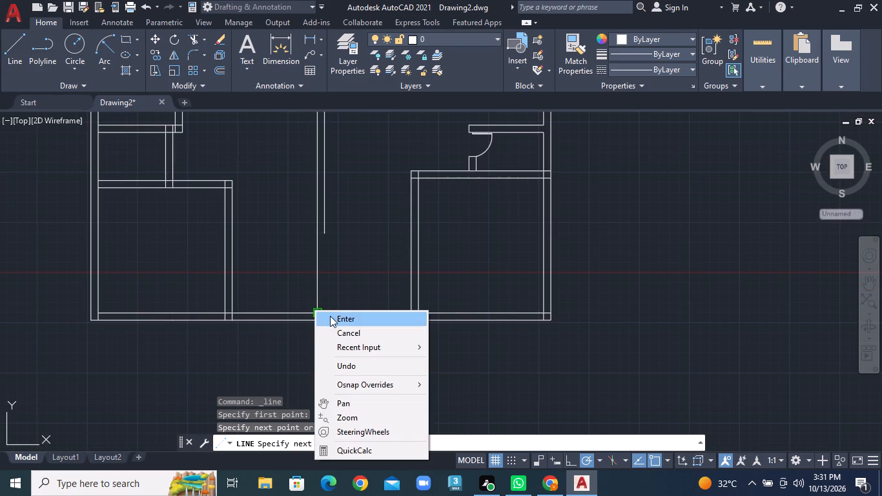
click(330, 316)
right_click(332, 316)
click(392, 83)
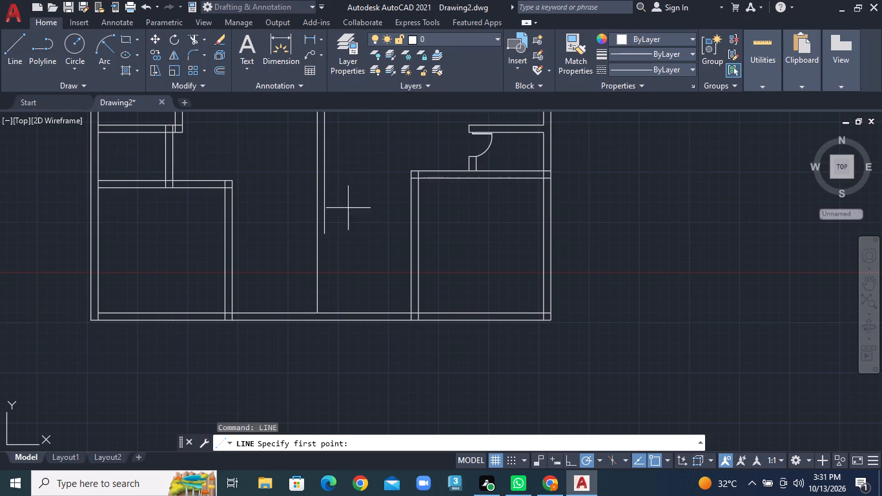
click(328, 234)
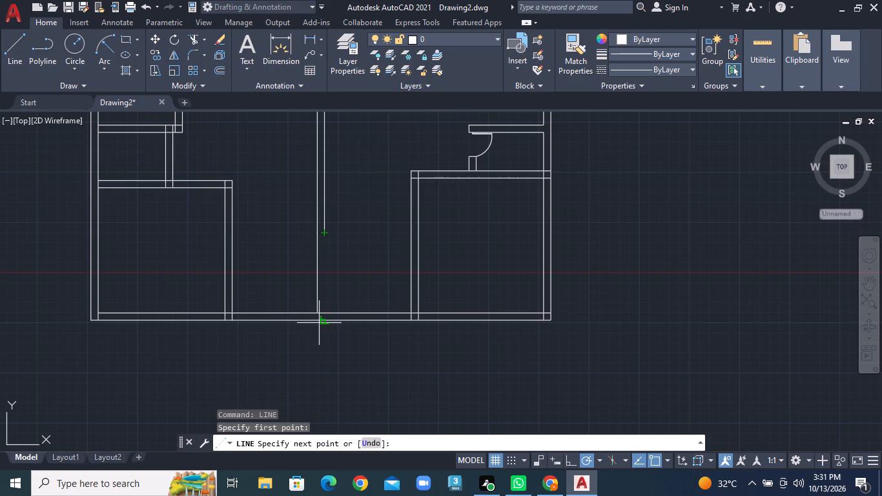
click(327, 307)
right_click(327, 307)
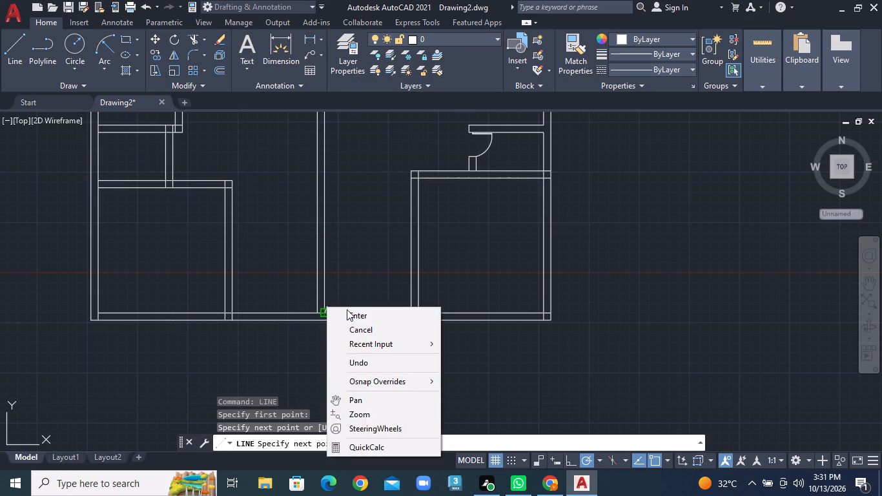
click(349, 311)
Draw a horizontal line across the hall from the southwest room's northeast outer corner perpendicular to the southeast room's west face.
middle_drag(414, 260, 491, 331)
middle_click(505, 336)
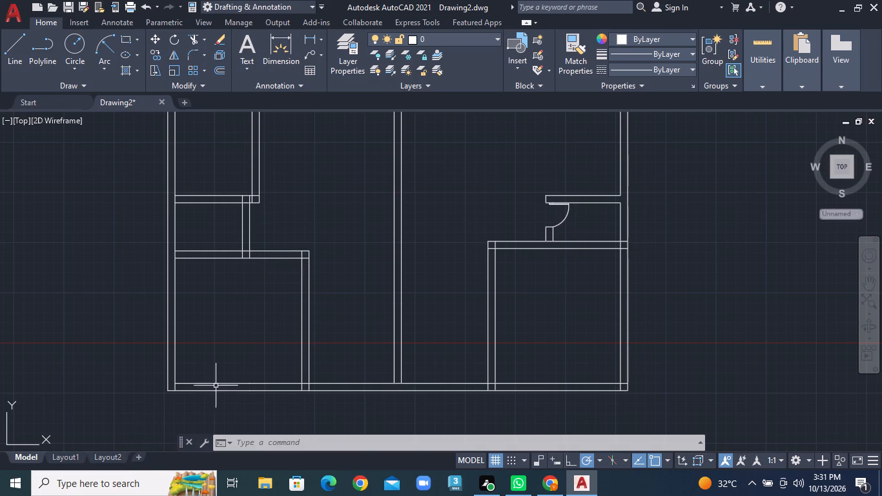
middle_drag(243, 328, 173, 332)
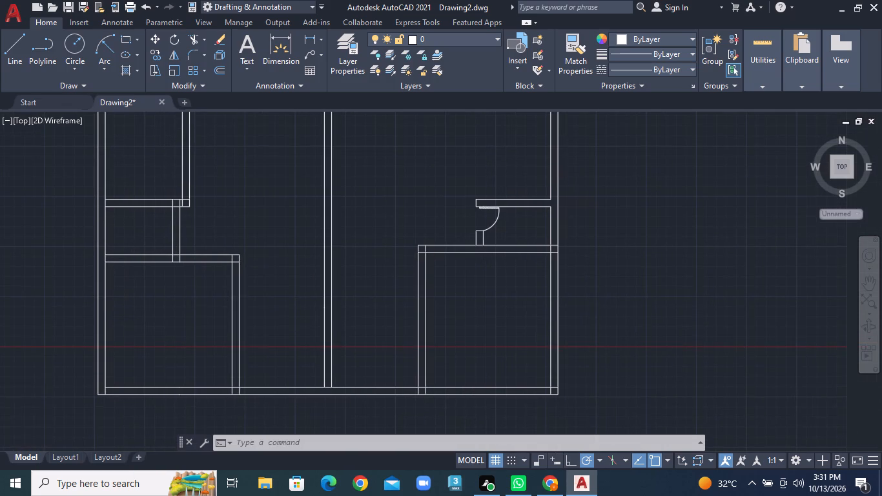
click(16, 62)
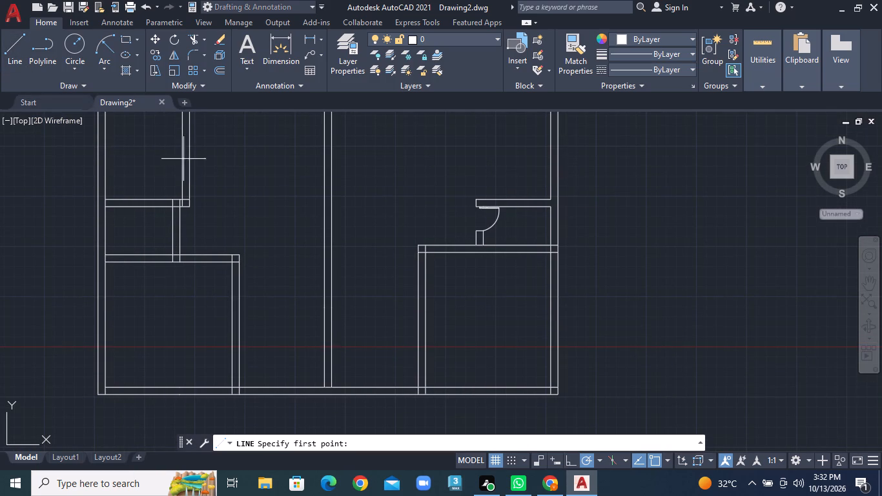
scroll(336, 247, up, 1)
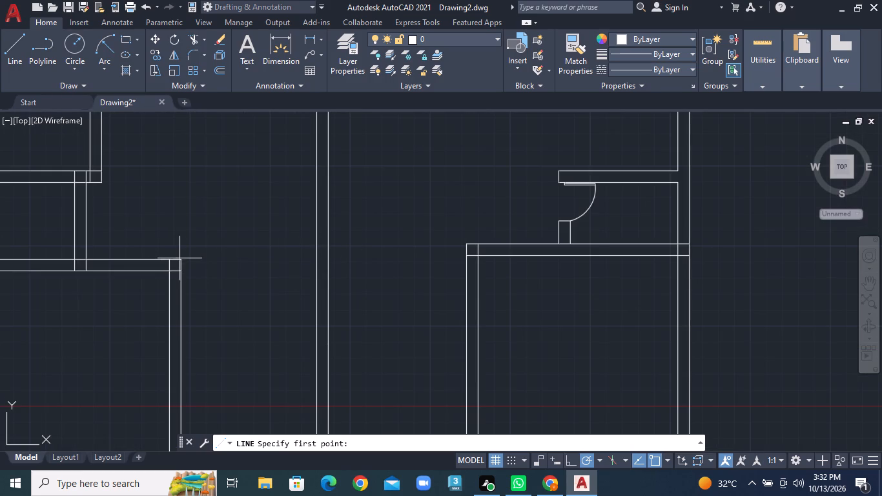
click(183, 260)
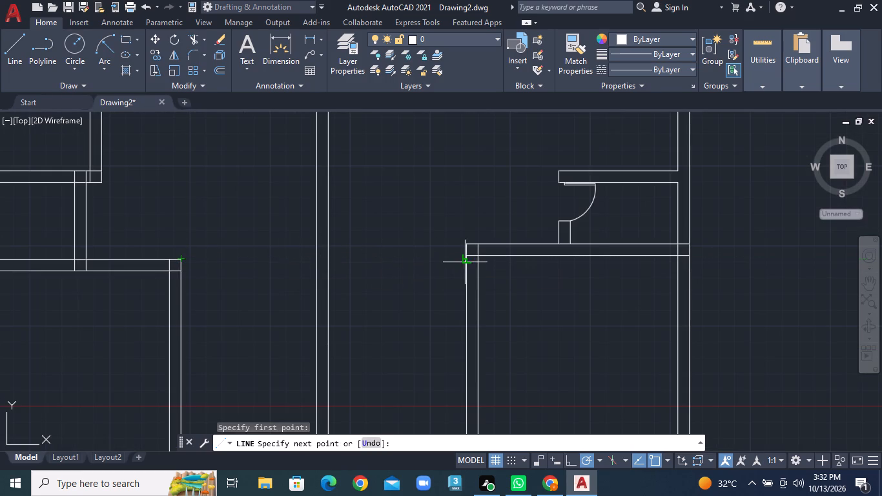
click(466, 262)
right_click(466, 262)
click(476, 267)
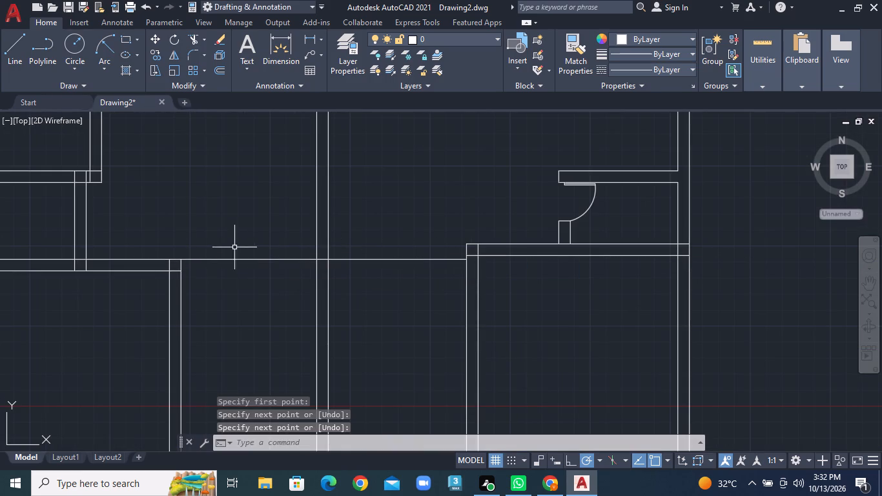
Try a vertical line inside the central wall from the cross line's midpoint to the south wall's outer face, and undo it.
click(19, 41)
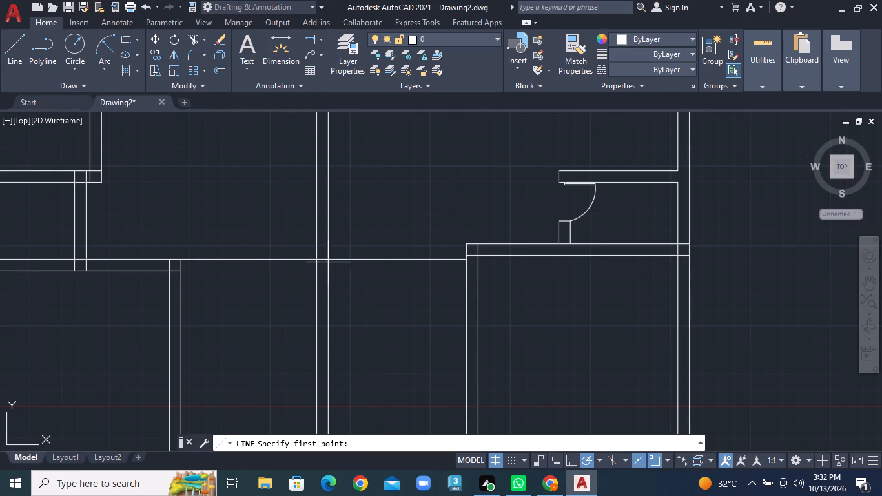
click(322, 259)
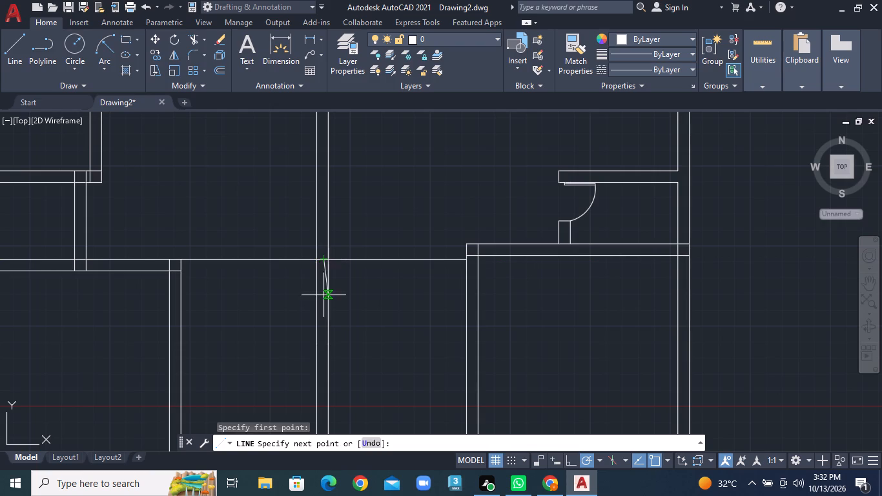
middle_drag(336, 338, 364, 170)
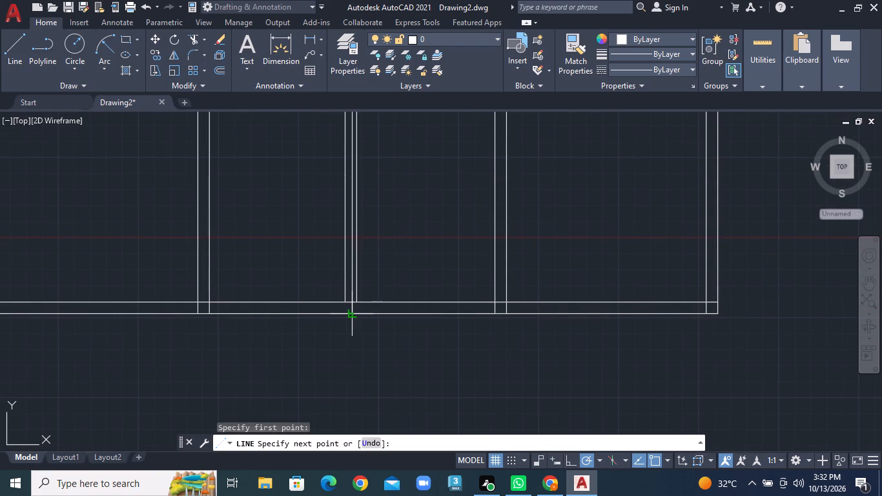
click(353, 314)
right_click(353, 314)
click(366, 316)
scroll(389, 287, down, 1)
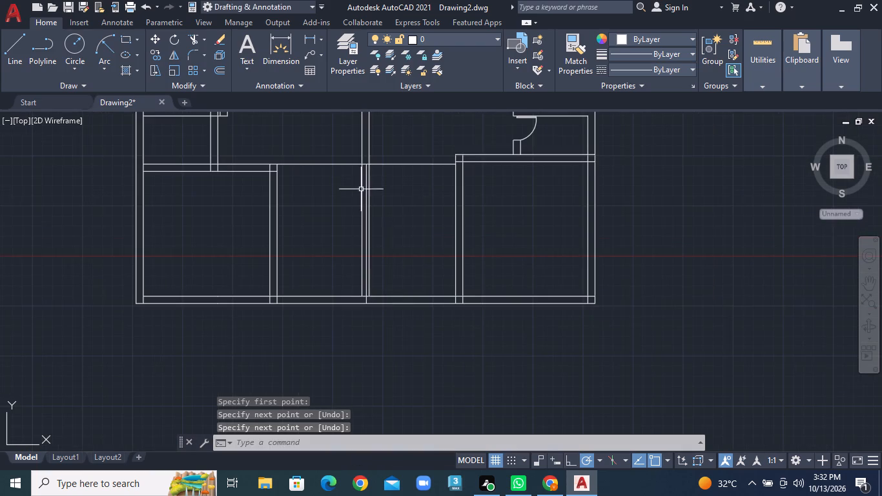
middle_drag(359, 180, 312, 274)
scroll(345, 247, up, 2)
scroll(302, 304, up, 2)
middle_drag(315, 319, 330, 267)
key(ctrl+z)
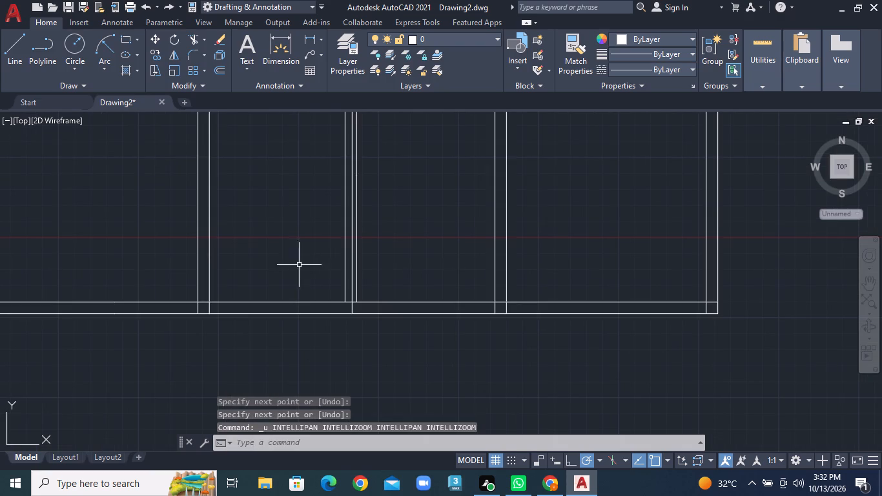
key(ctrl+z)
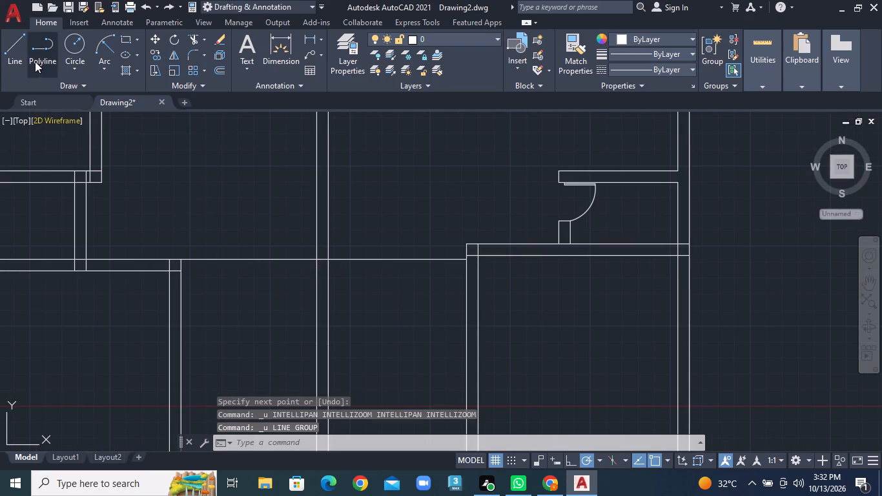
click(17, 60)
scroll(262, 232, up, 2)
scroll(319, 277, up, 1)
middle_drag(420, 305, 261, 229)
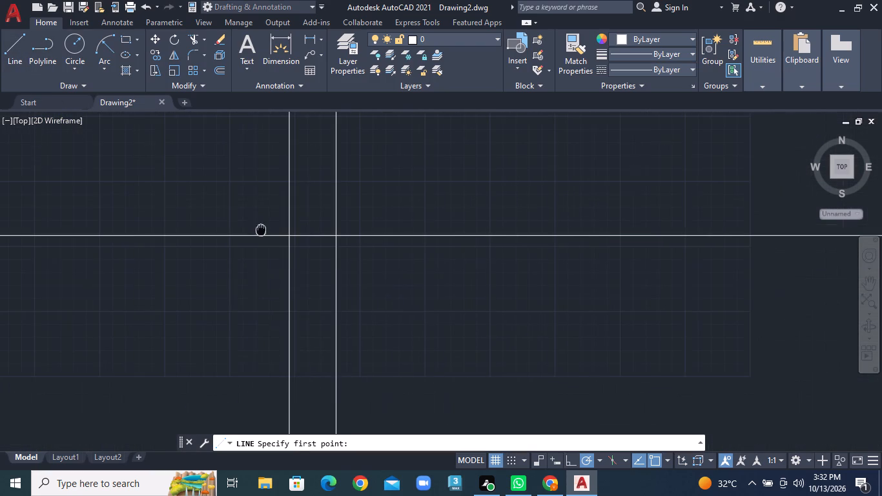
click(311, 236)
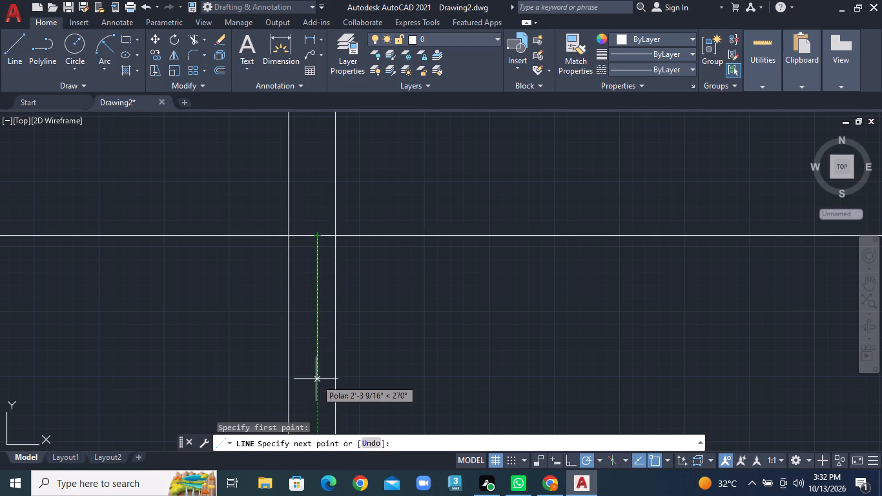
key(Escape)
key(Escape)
Draw a vertical line midway between the central wall's faces, from the hall cross line south to the exterior wall's outer face.
scroll(307, 242, up, 3)
click(11, 55)
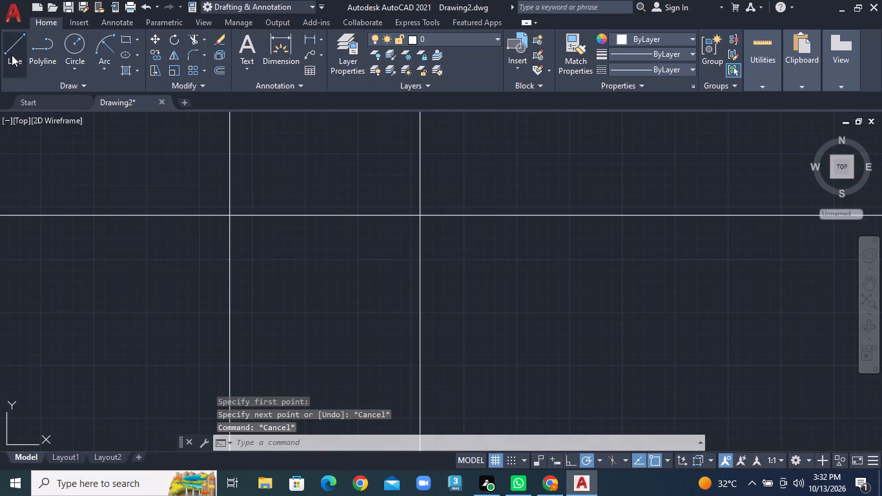
click(320, 216)
scroll(318, 313, down, 3)
middle_drag(318, 318, 343, 125)
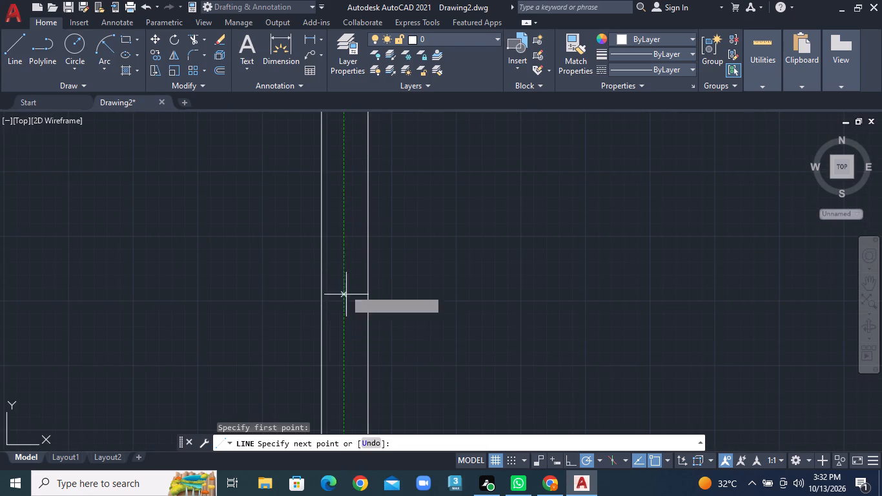
middle_drag(353, 328, 352, 145)
middle_drag(349, 324, 349, 156)
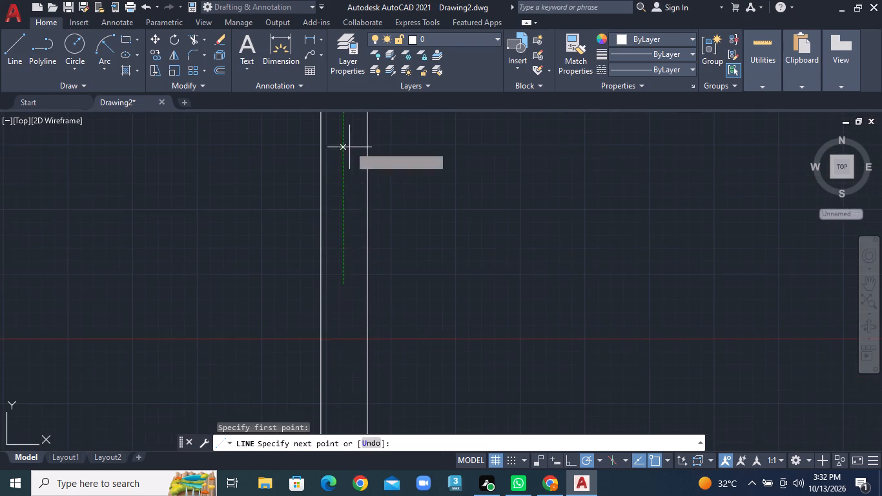
scroll(349, 298, down, 3)
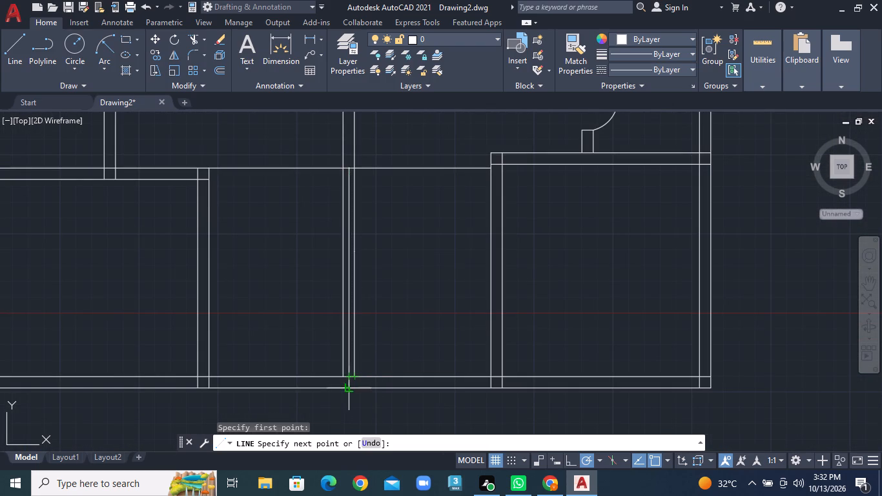
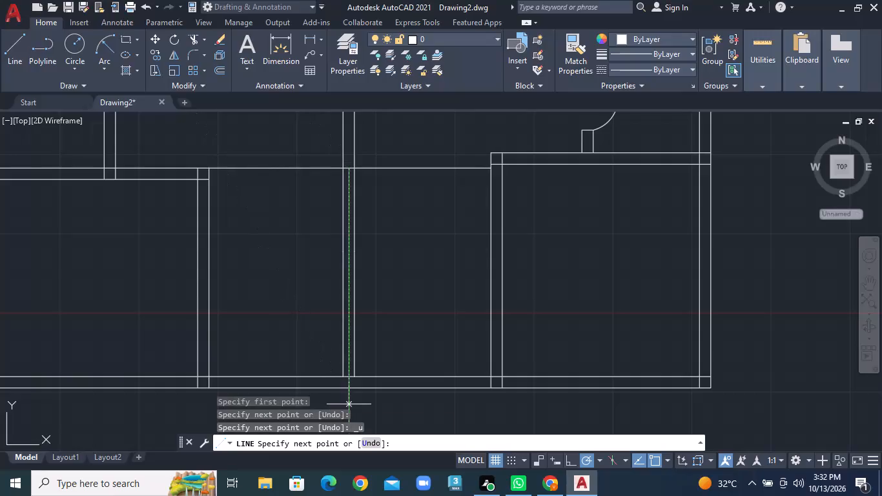
Finish the vertical line down the middle of the central wall, ending just below the bottom outer wall.
click(349, 404)
right_click(349, 404)
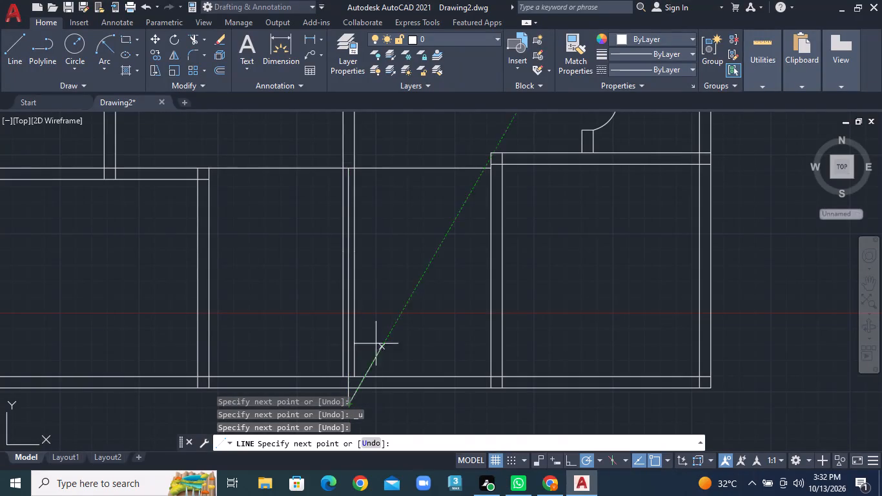
key(Escape)
Offset the central wall's middle line by 4' to both its right and left sides.
scroll(402, 380, down, 1)
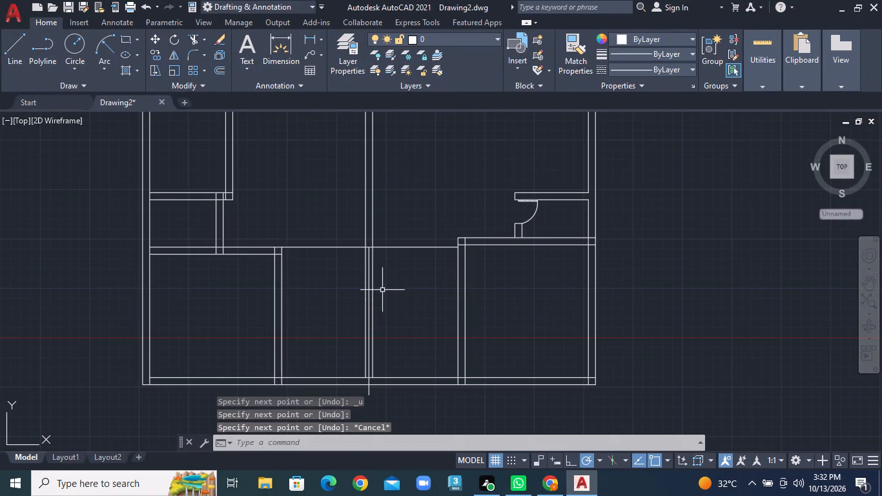
scroll(391, 293, up, 1)
middle_drag(391, 293, 313, 307)
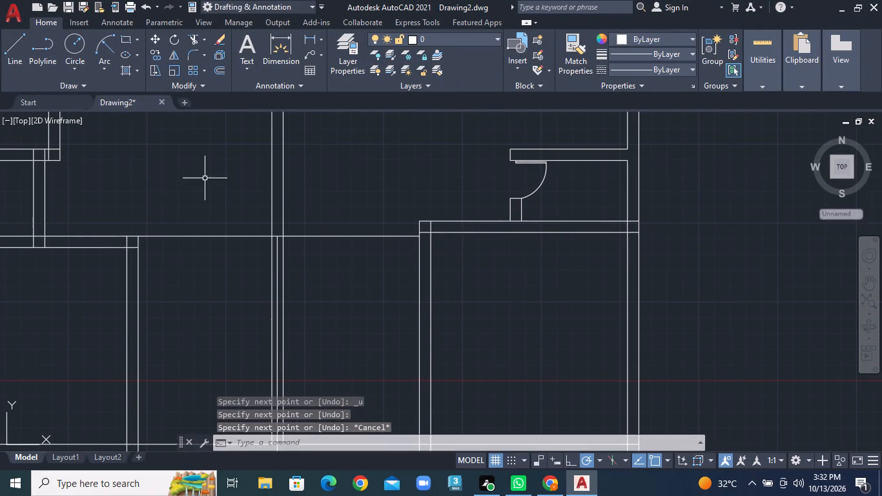
click(15, 59)
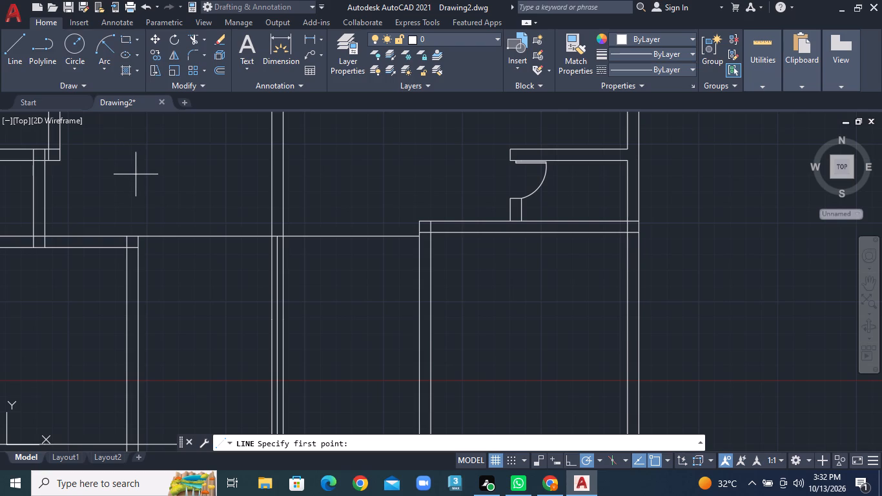
key(Escape)
click(220, 67)
text(4')
key(Return)
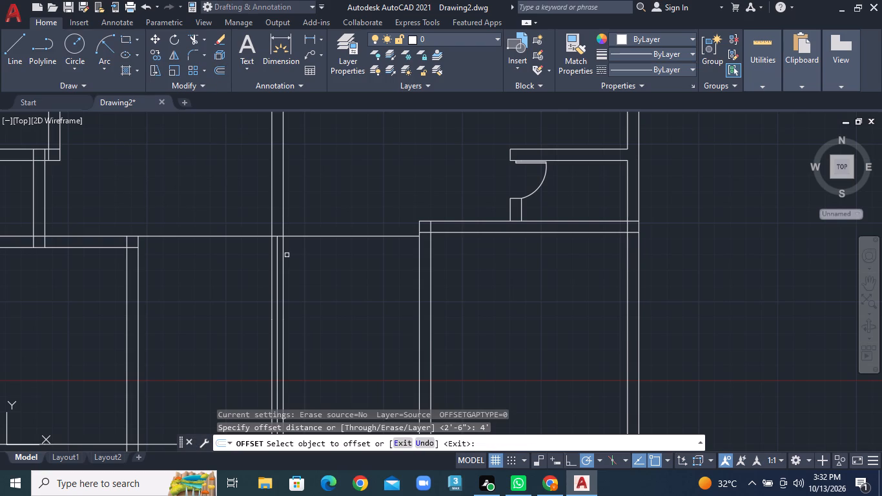
click(277, 260)
click(329, 266)
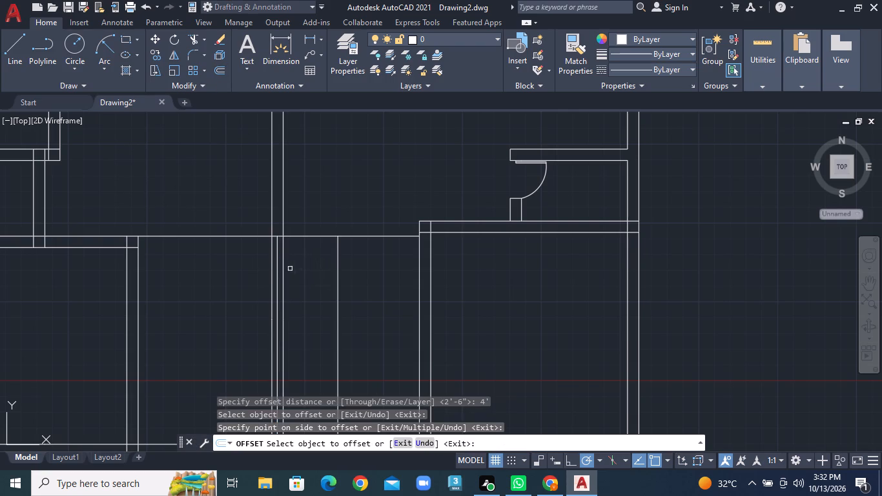
click(277, 265)
click(218, 264)
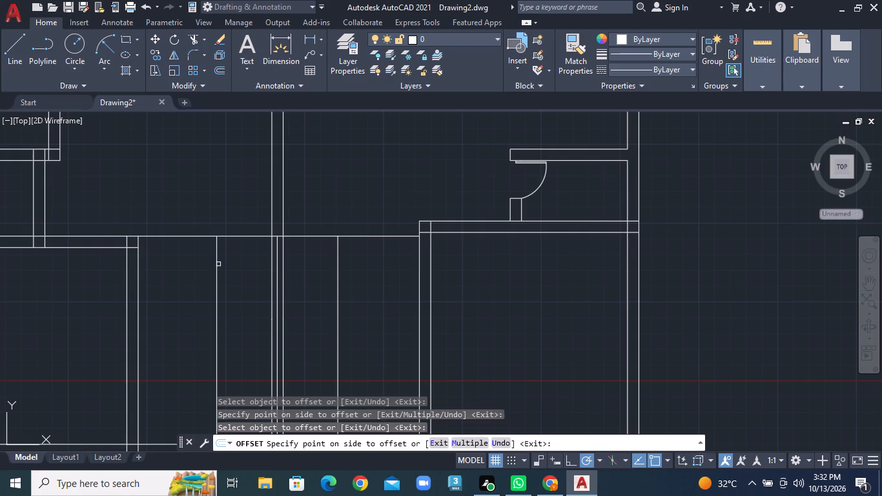
Trim away the portion of the middle line that runs inside the central wall.
scroll(262, 262, down, 1)
middle_drag(294, 305, 283, 266)
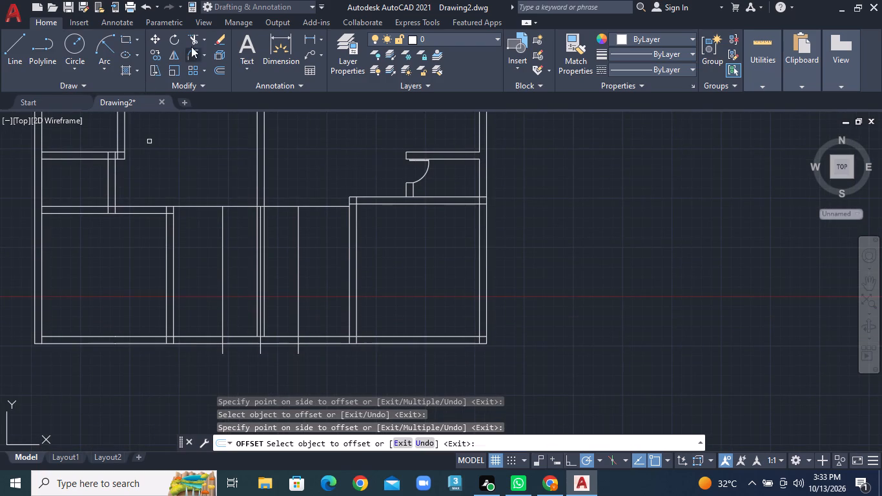
click(205, 43)
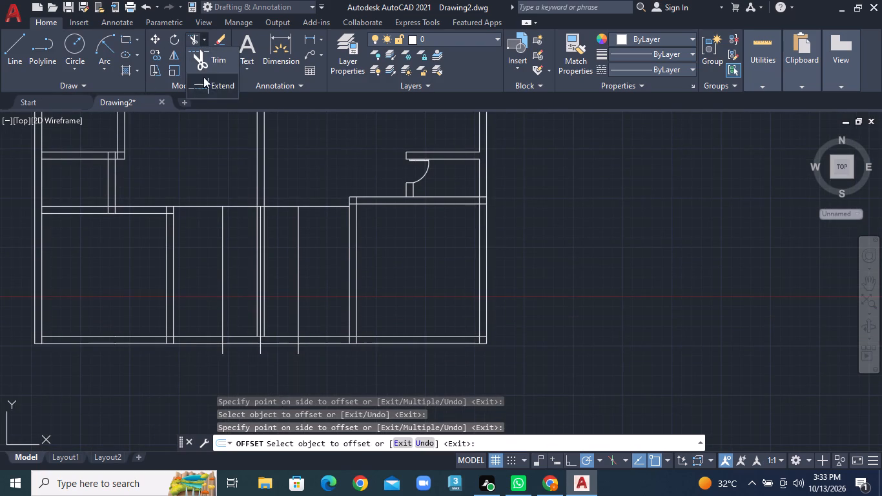
click(210, 67)
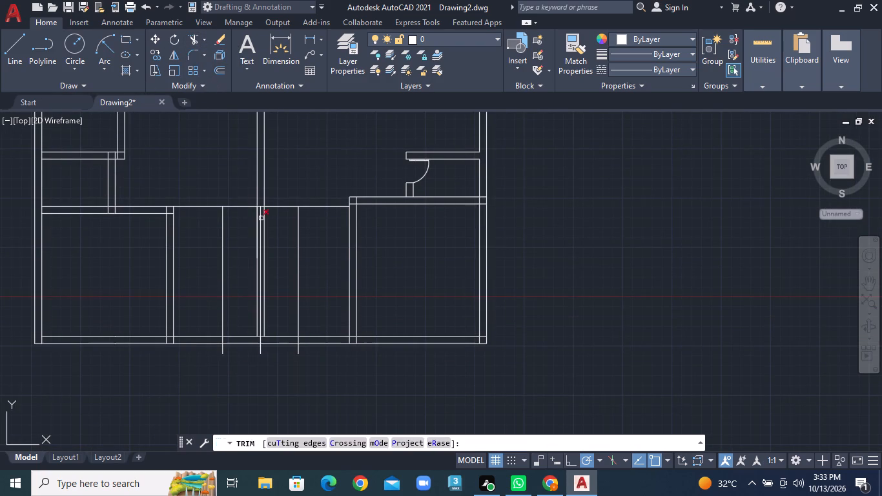
double_click(262, 215)
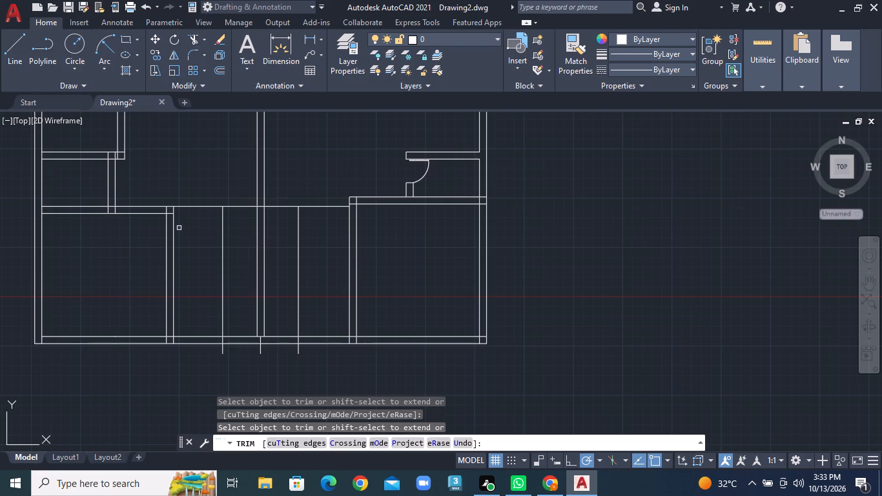
Offset the two new side lines 9" outward and the bottom wall's outer line 9" downward.
click(223, 67)
text(9")
key(Return)
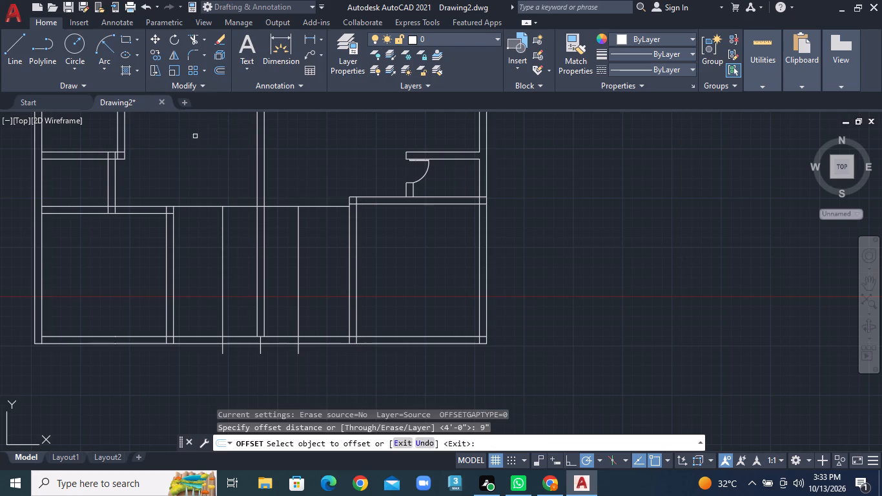
click(298, 271)
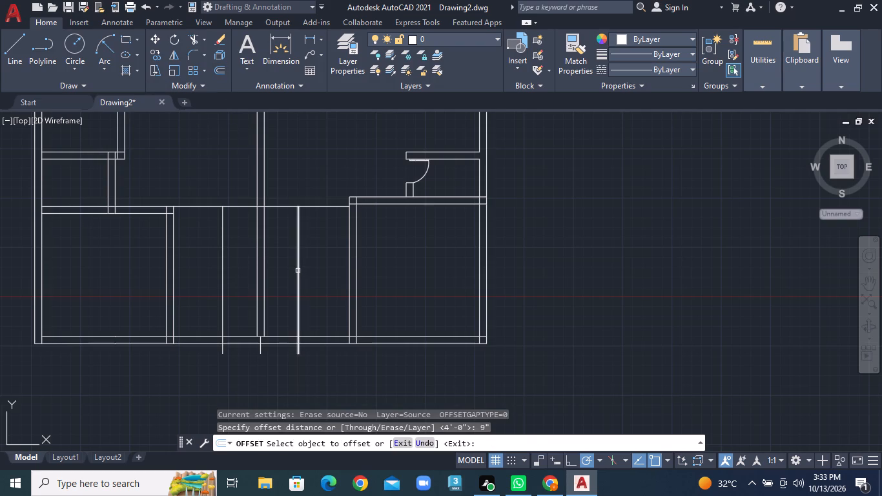
click(322, 271)
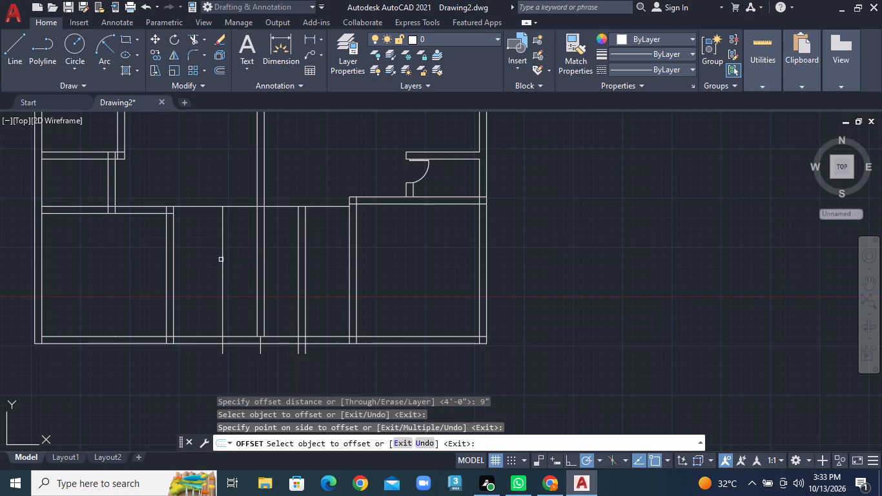
click(221, 259)
click(207, 260)
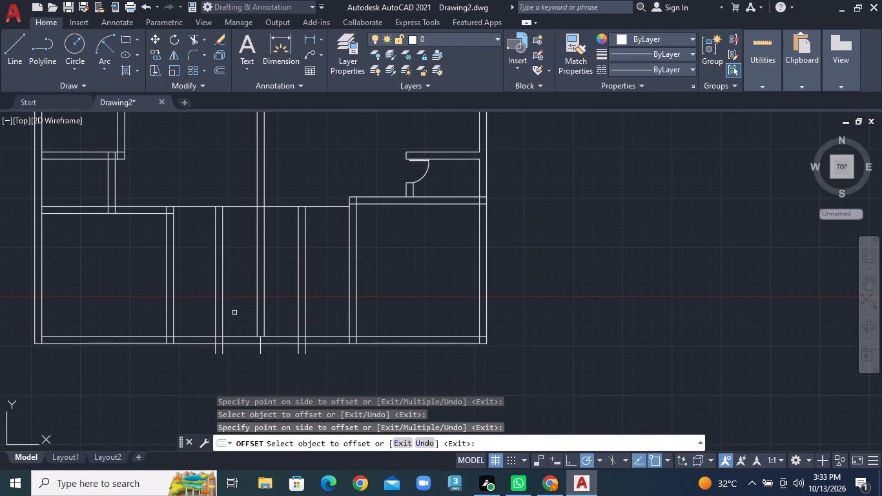
click(280, 344)
click(280, 356)
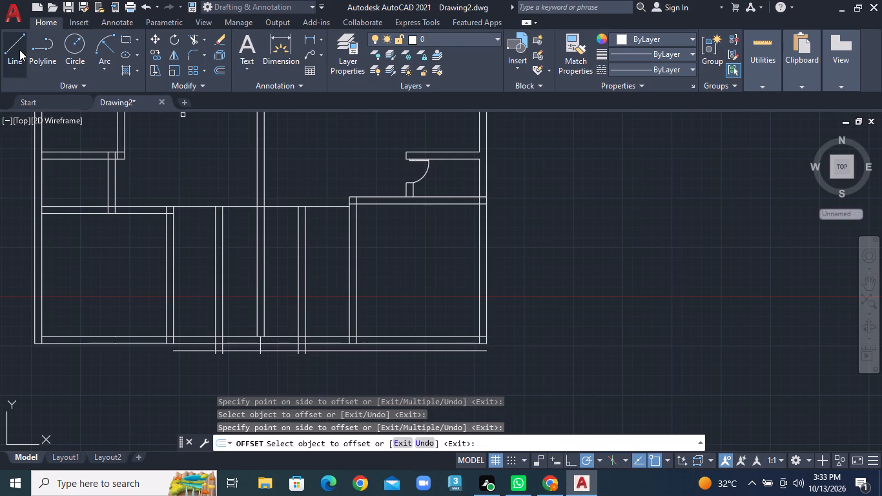
Trim the new bottom line left of the left line pair, and trim that pair's ends below the bottom line.
click(205, 39)
click(206, 56)
middle_drag(279, 359, 281, 283)
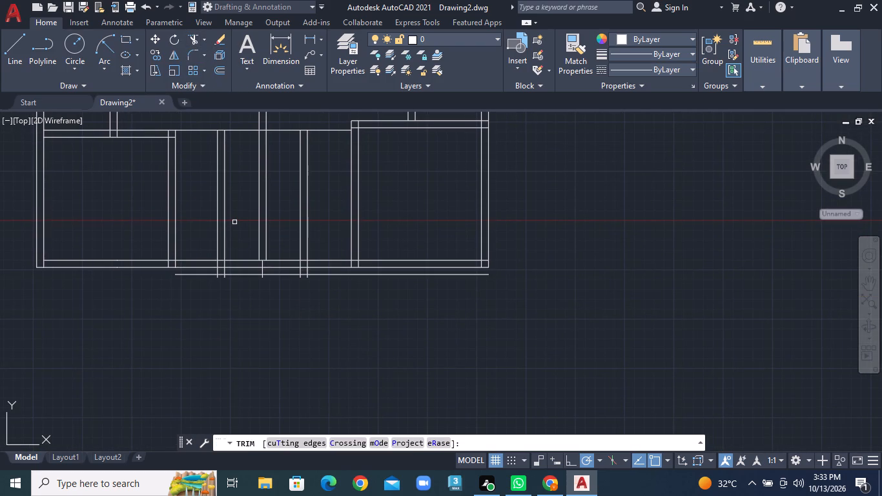
scroll(234, 222, up, 2)
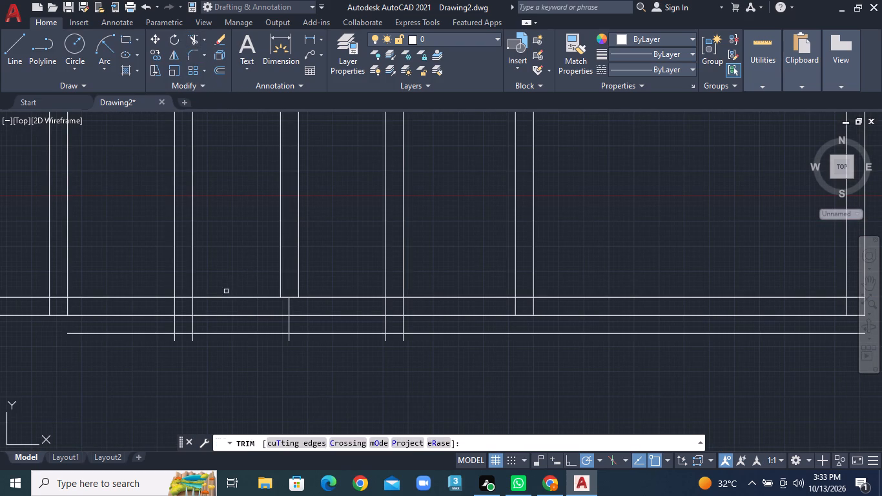
click(159, 333)
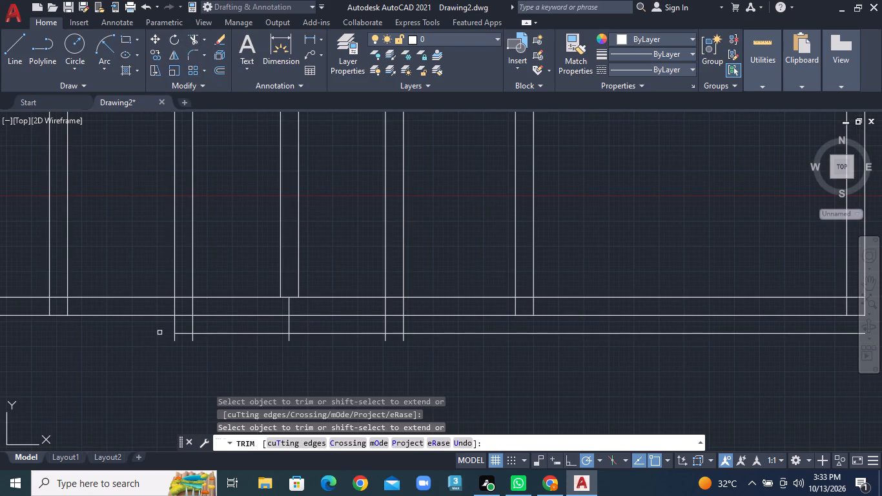
click(173, 339)
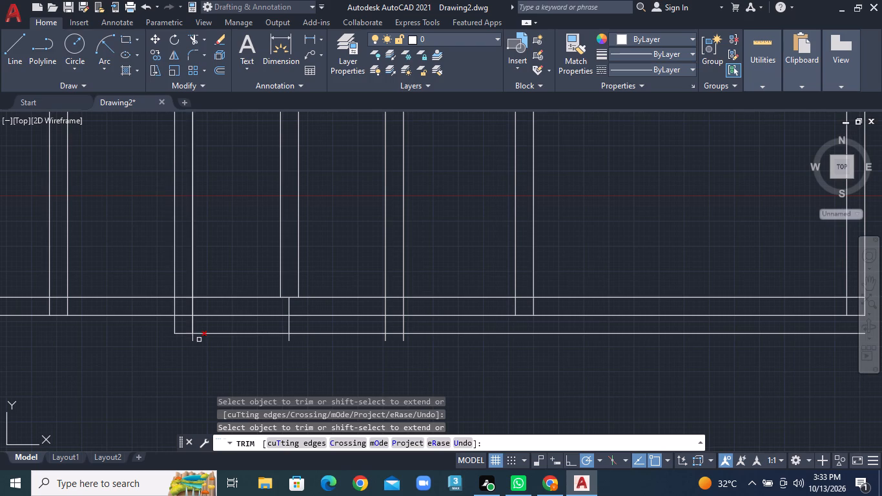
click(194, 340)
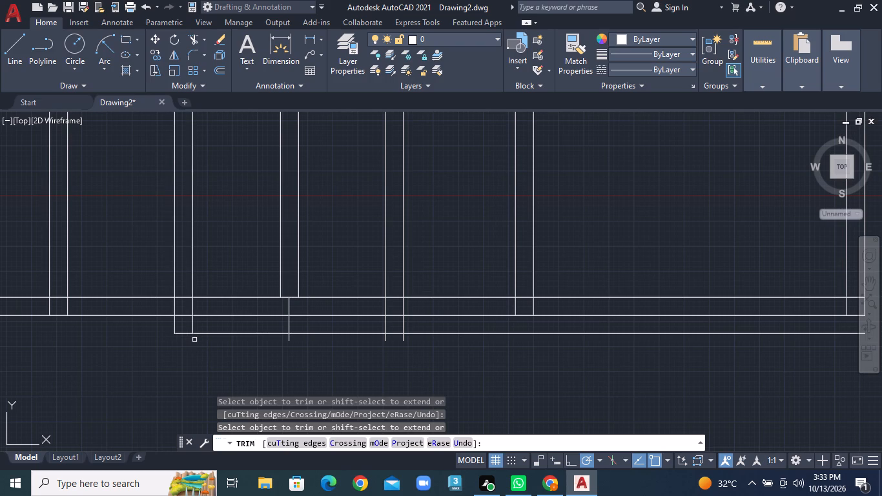
Trim the inner wall line up to the central wall and the crossing segments where the left line pair meets the bottom wall.
click(209, 298)
click(187, 294)
click(187, 316)
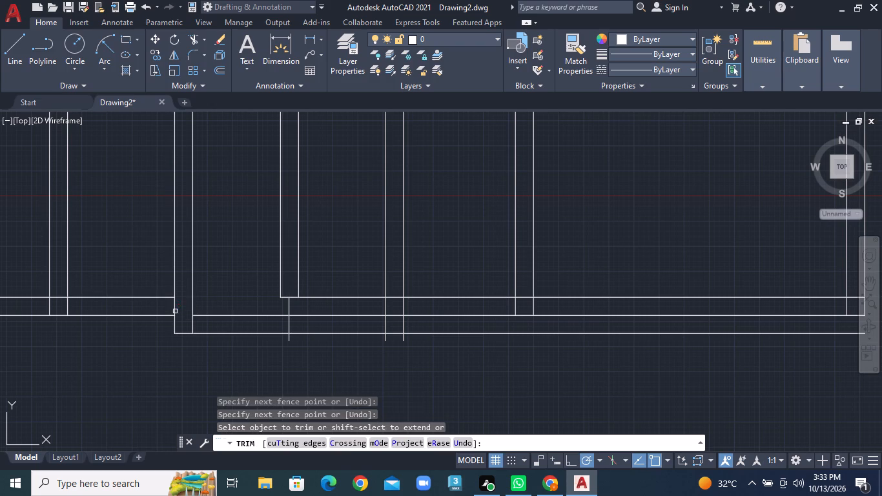
click(170, 310)
click(180, 309)
click(180, 325)
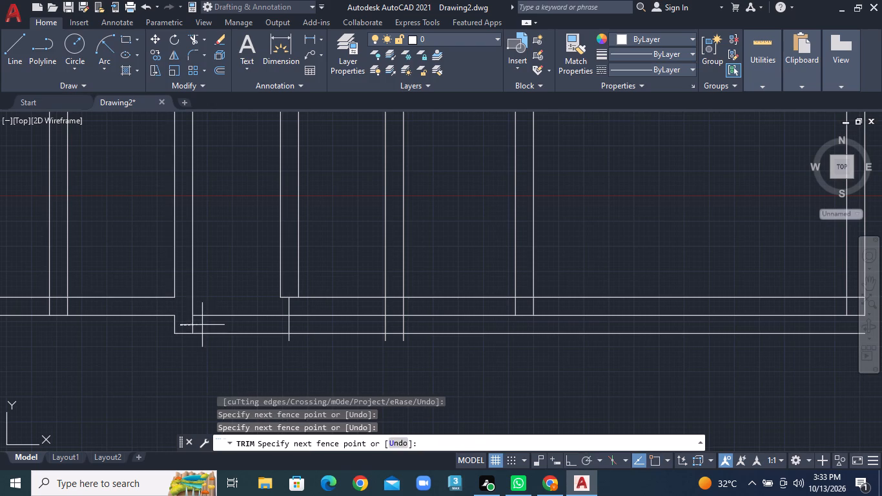
click(209, 325)
Trim the right line pair and the middle stub below the bottom wall, including the pair's ends past the new bottom line.
click(272, 326)
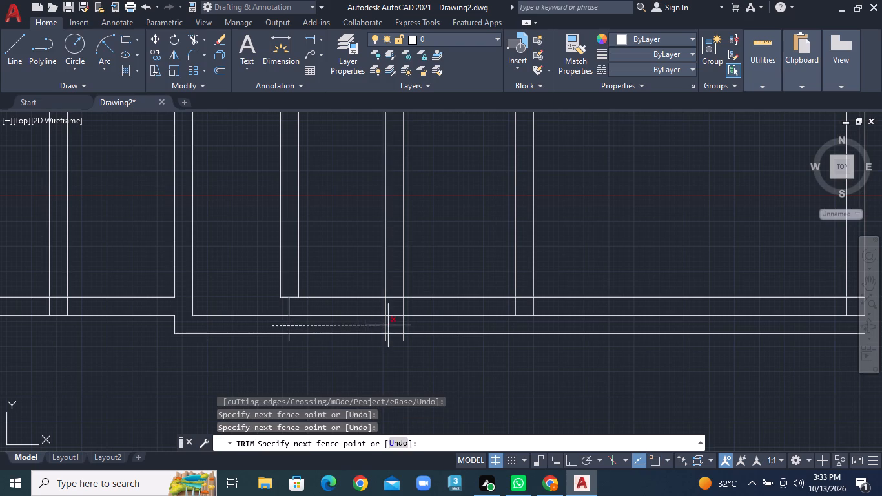
click(422, 325)
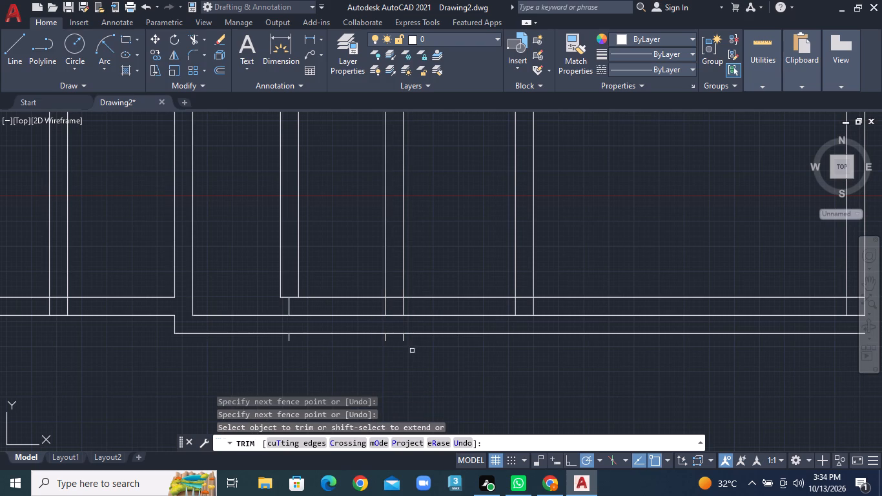
click(403, 340)
click(385, 342)
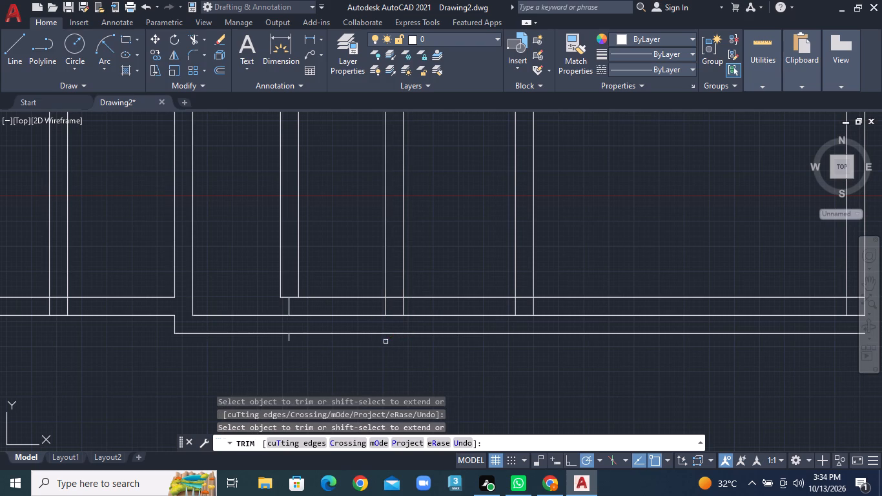
click(293, 340)
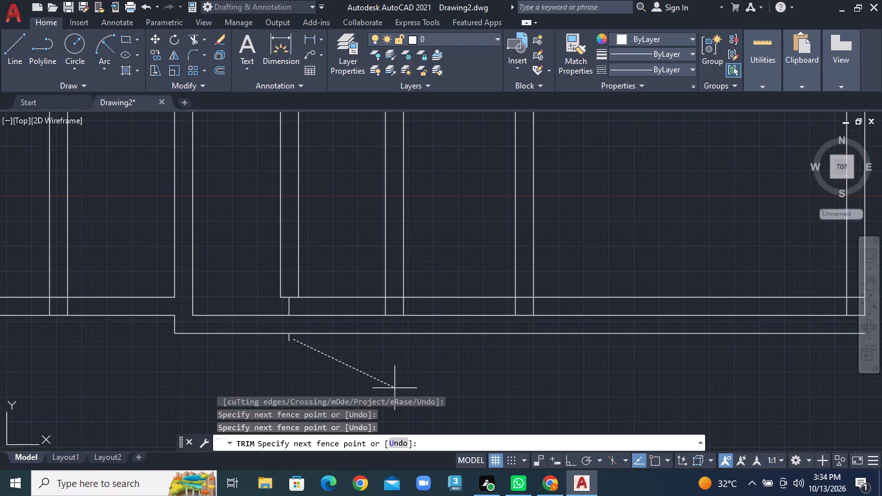
key(Escape)
Draw a short vertical line from the right room wall's lower inner-face end down to the new bottom line.
click(14, 56)
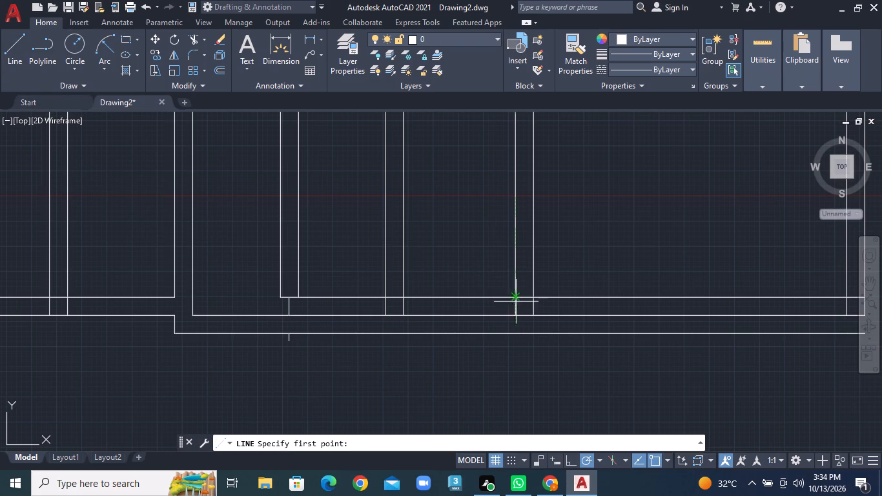
click(537, 313)
click(537, 331)
right_click(538, 331)
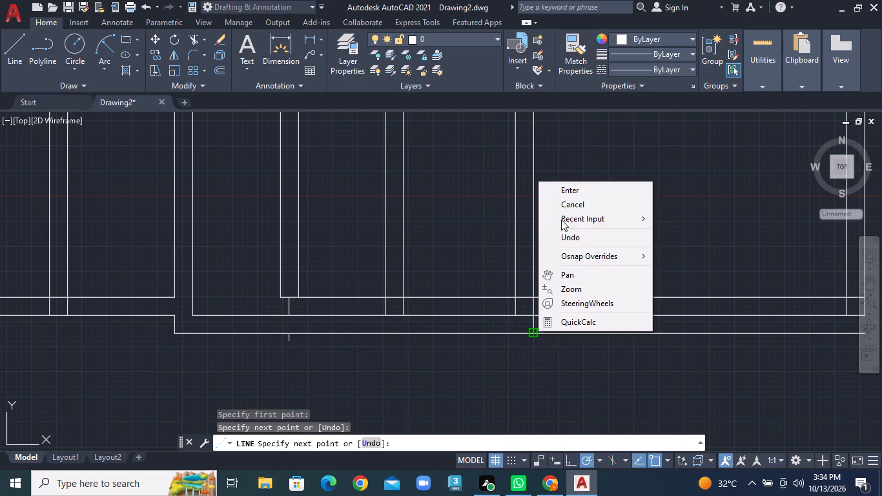
click(565, 191)
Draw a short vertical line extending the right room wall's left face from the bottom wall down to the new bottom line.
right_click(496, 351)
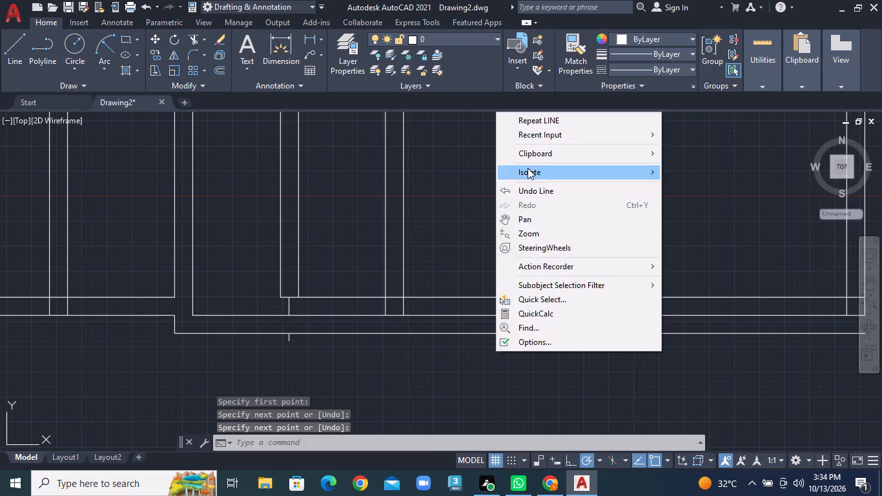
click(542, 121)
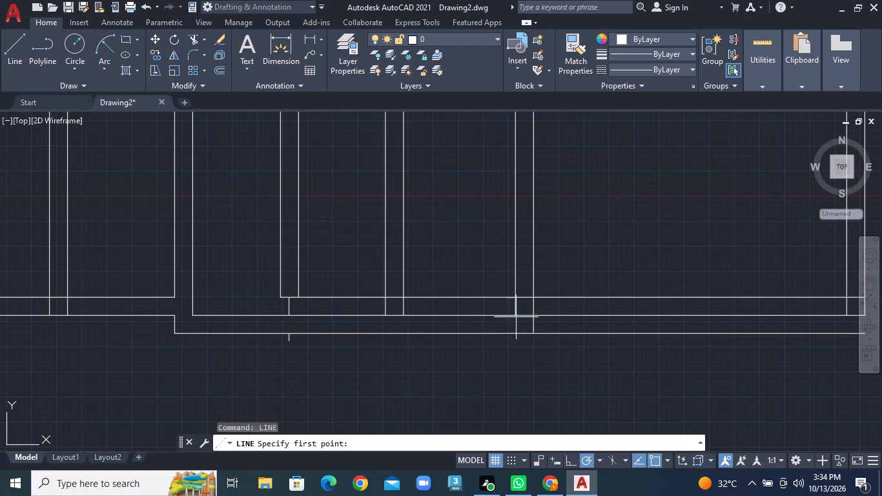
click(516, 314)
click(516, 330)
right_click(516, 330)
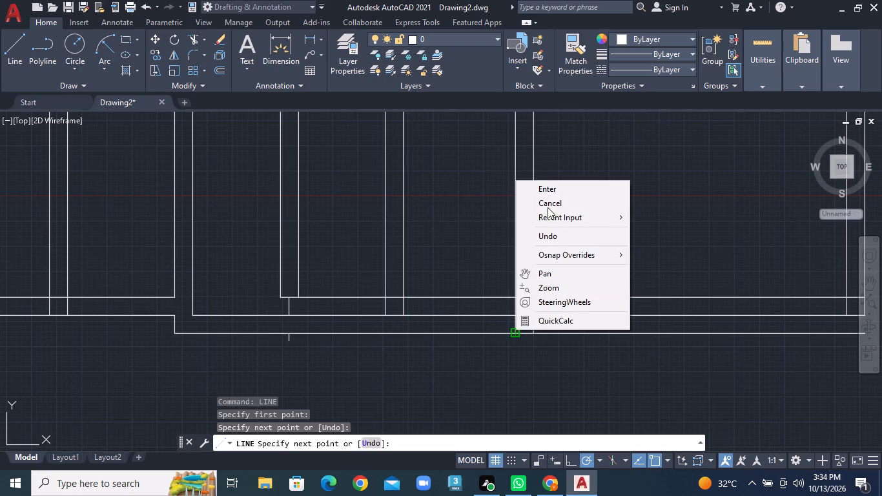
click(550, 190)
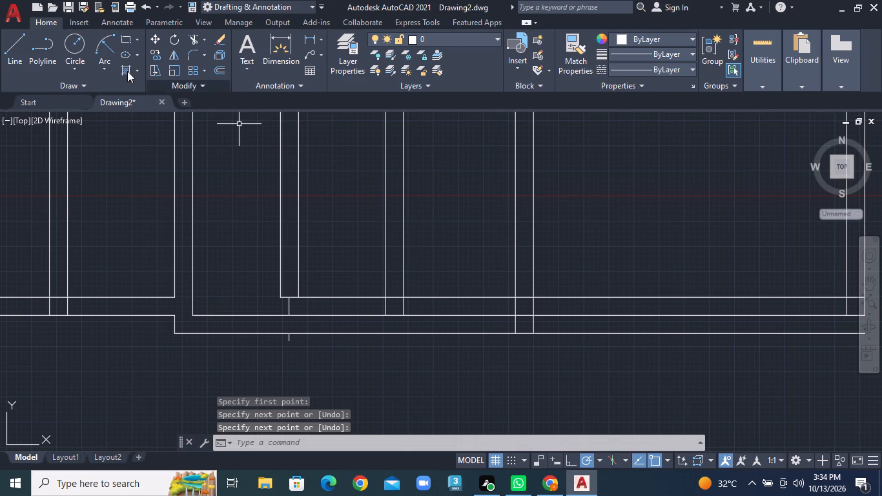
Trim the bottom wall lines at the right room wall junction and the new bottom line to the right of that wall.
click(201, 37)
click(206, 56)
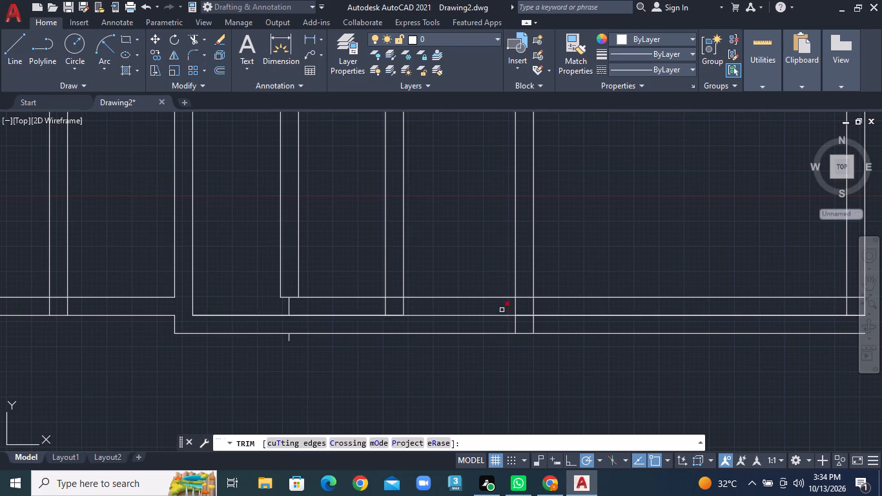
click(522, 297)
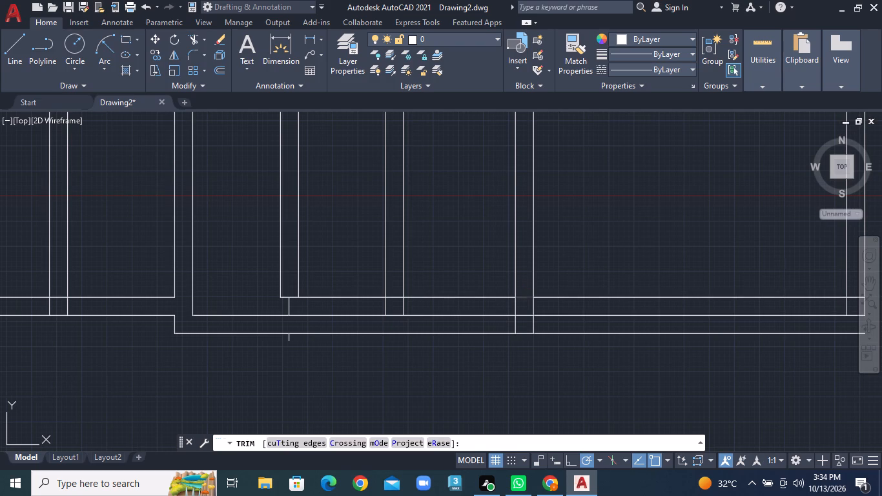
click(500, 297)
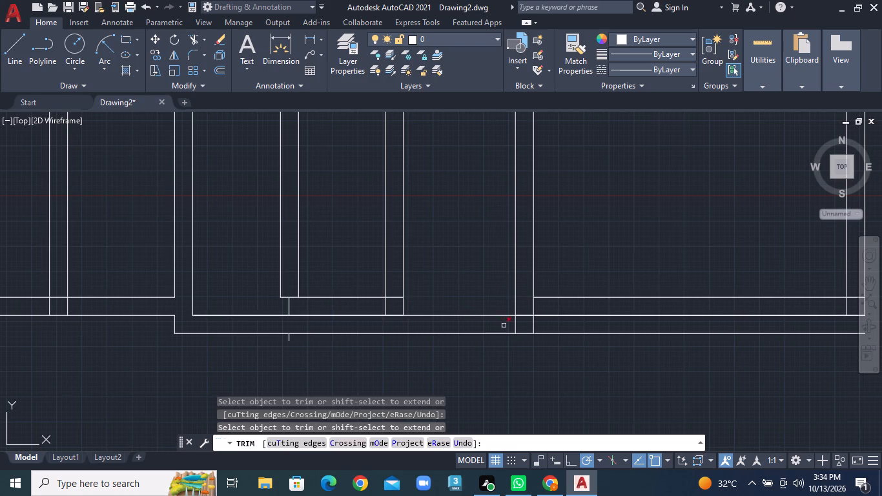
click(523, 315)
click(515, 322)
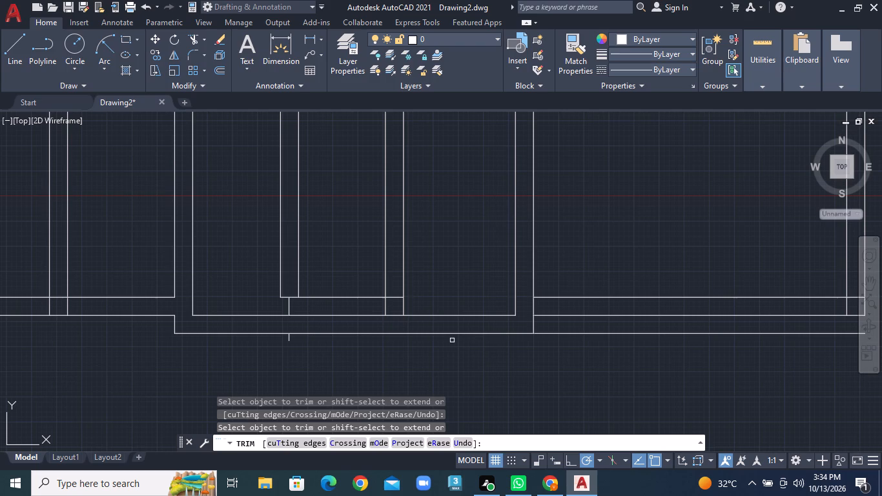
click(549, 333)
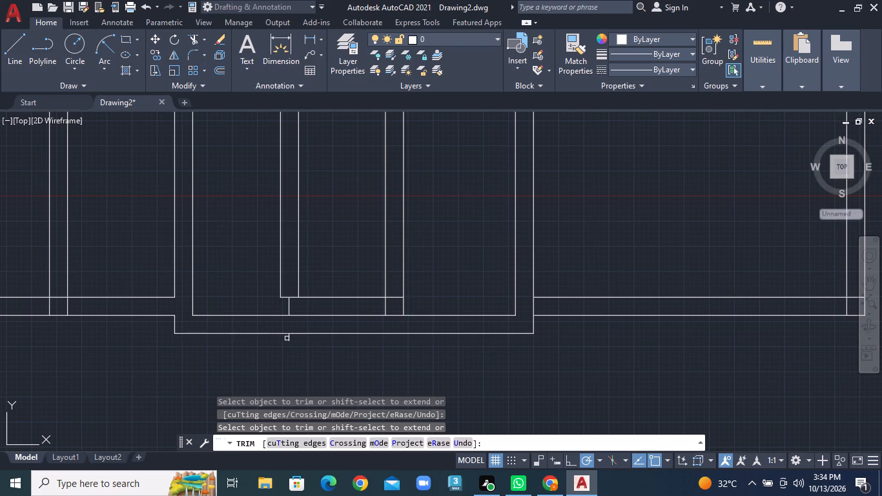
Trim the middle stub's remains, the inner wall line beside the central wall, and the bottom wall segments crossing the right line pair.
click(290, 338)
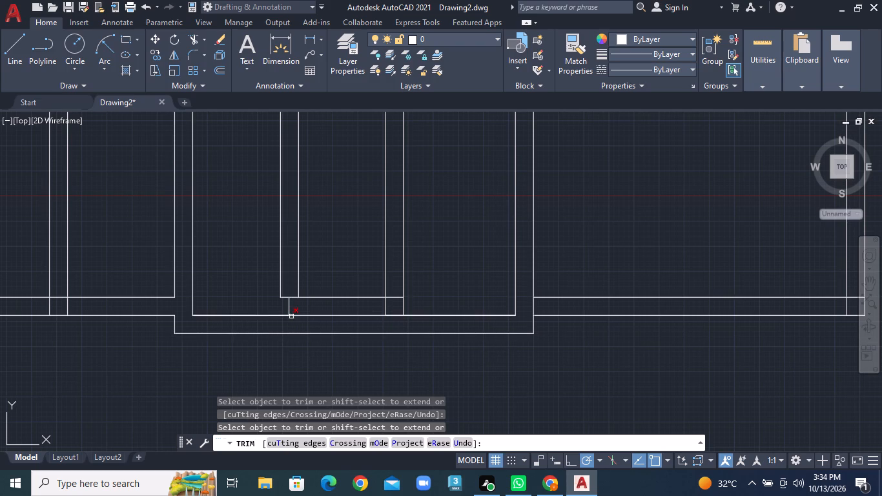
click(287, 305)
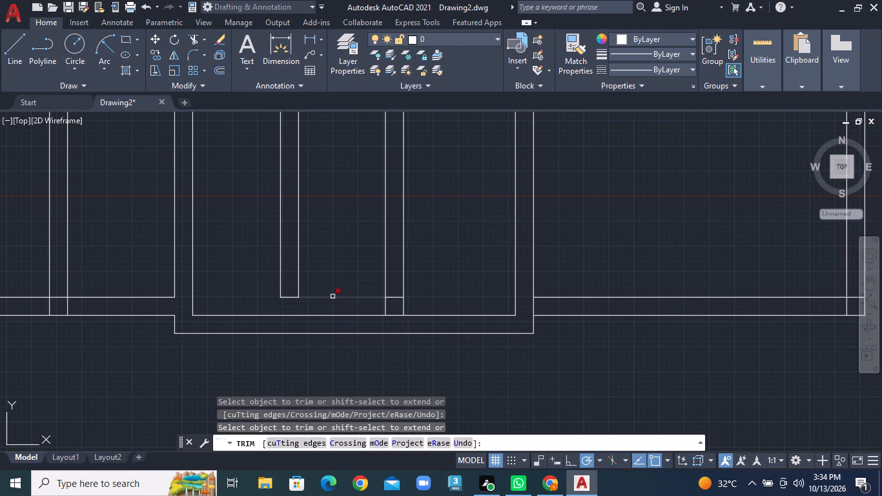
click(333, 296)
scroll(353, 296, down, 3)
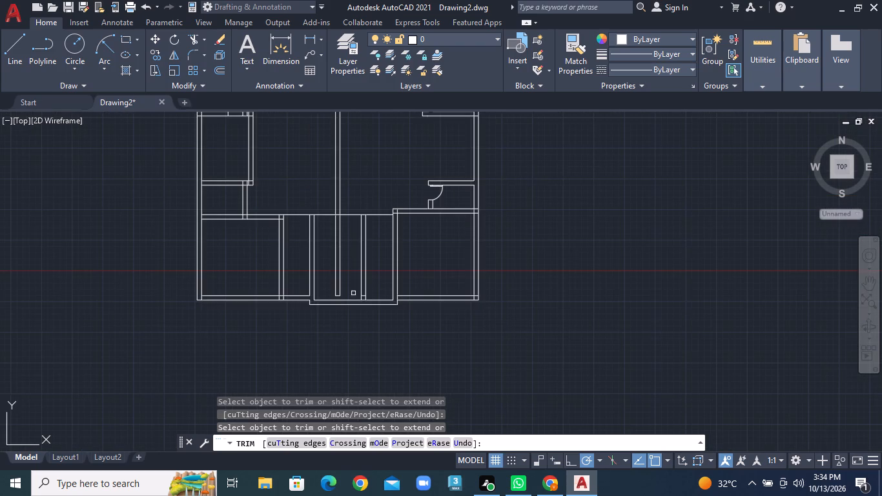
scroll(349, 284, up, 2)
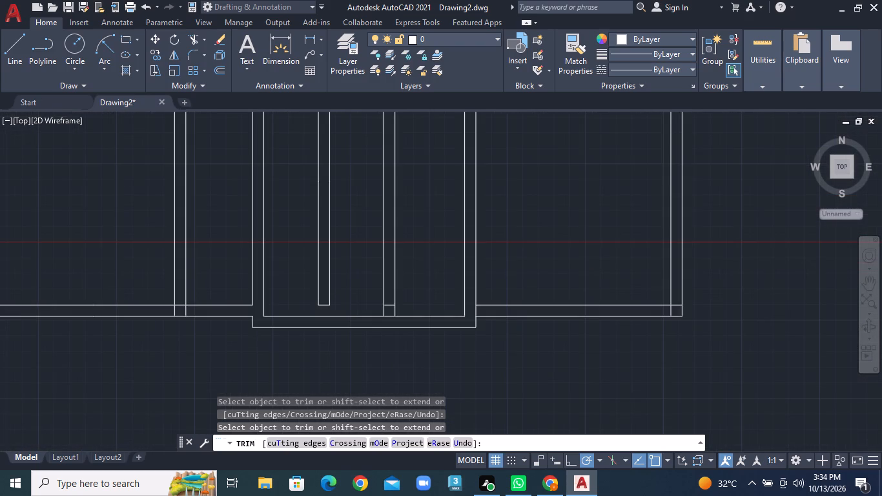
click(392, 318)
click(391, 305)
Undo the recent trims and the short vertical lines at the right room wall, back to the untrimmed bottom wall.
scroll(388, 307, down, 1)
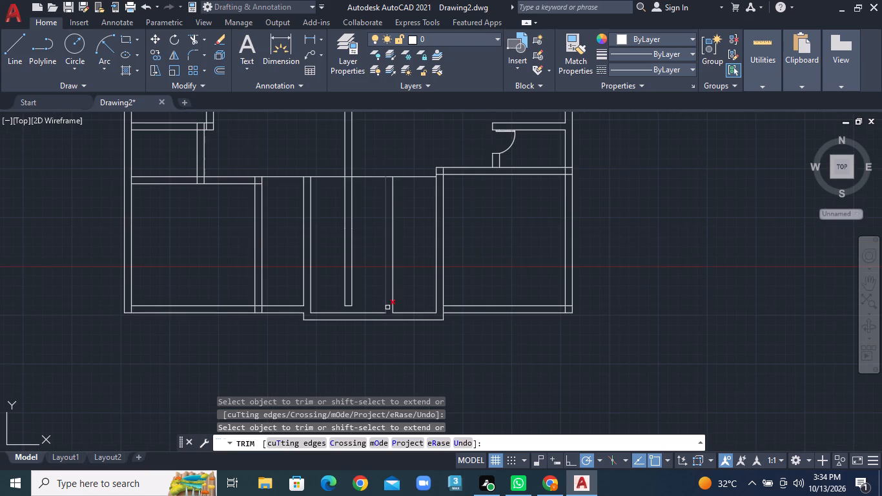
key(ctrl+z)
key(Escape)
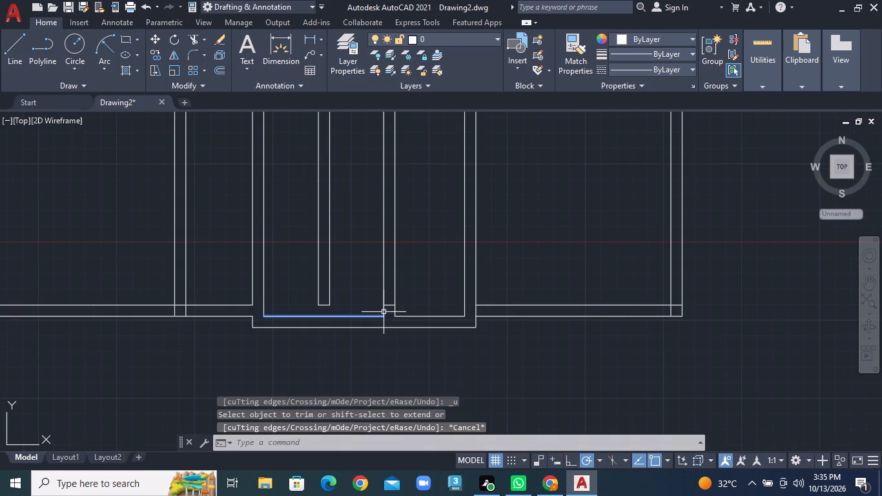
key(ctrl+z)
key(ctrl+z)
key(ctrl+z)
key(ctrl+z)
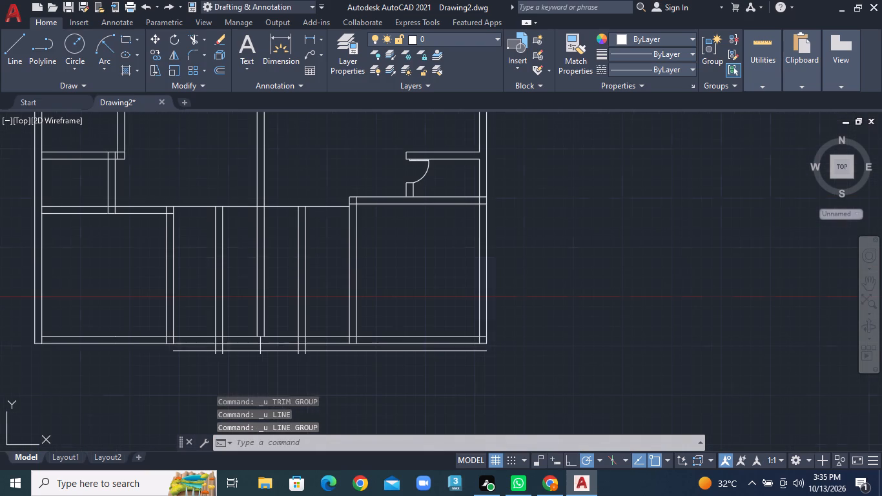
Trim the inner bottom wall line between the left line pair, the central wall, the right line pair and the right room wall.
middle_drag(312, 345, 389, 330)
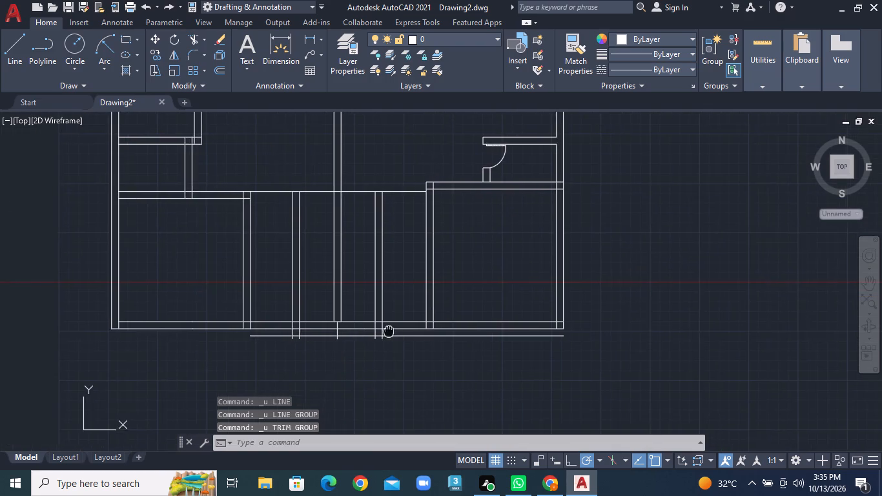
scroll(314, 334, up, 2)
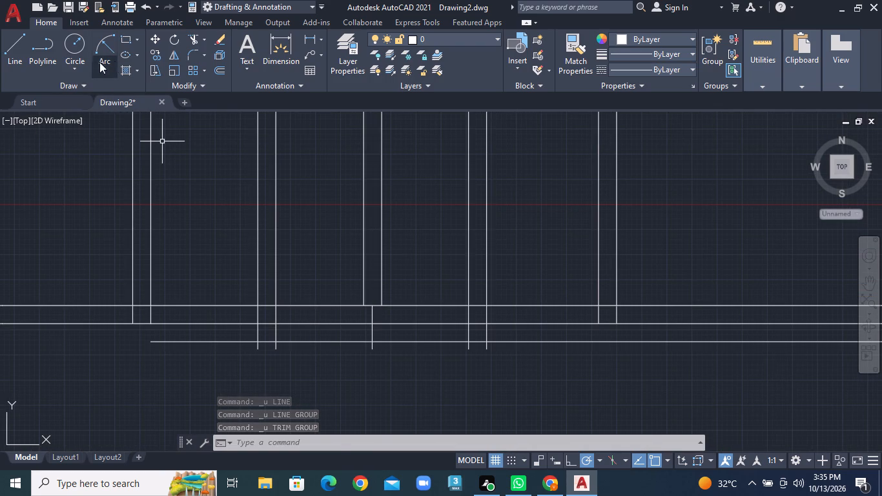
click(203, 37)
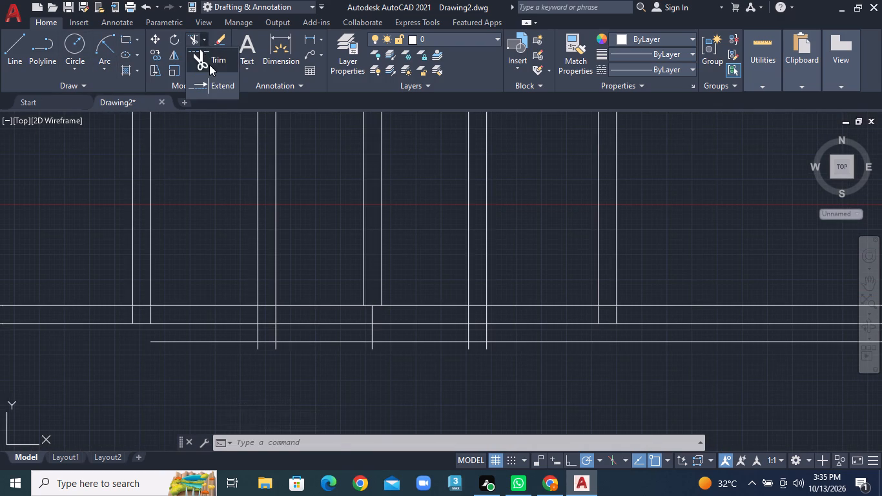
click(209, 65)
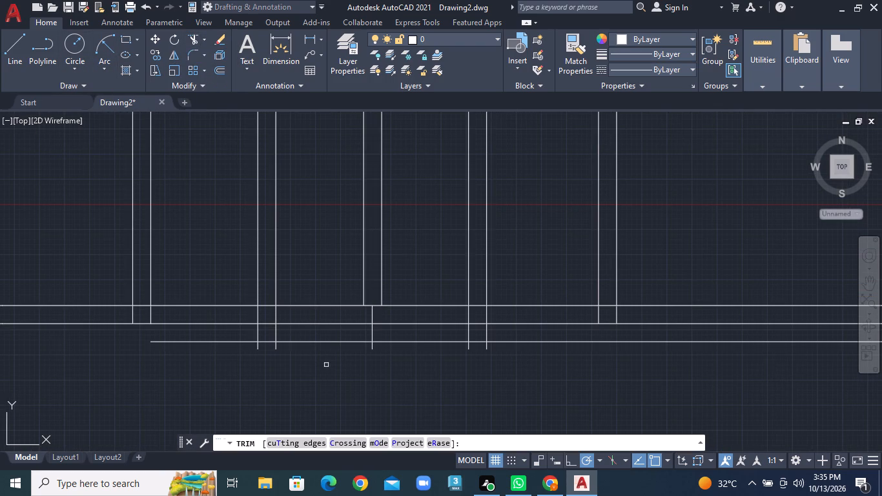
click(289, 305)
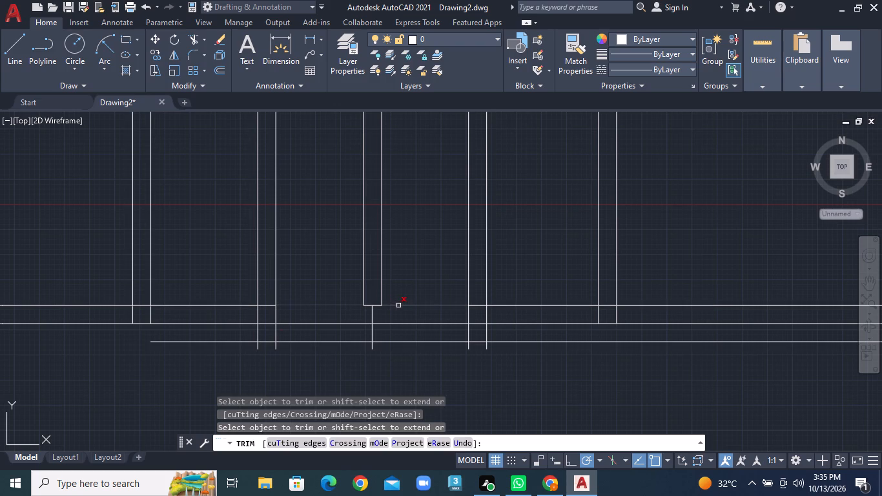
click(398, 305)
click(503, 307)
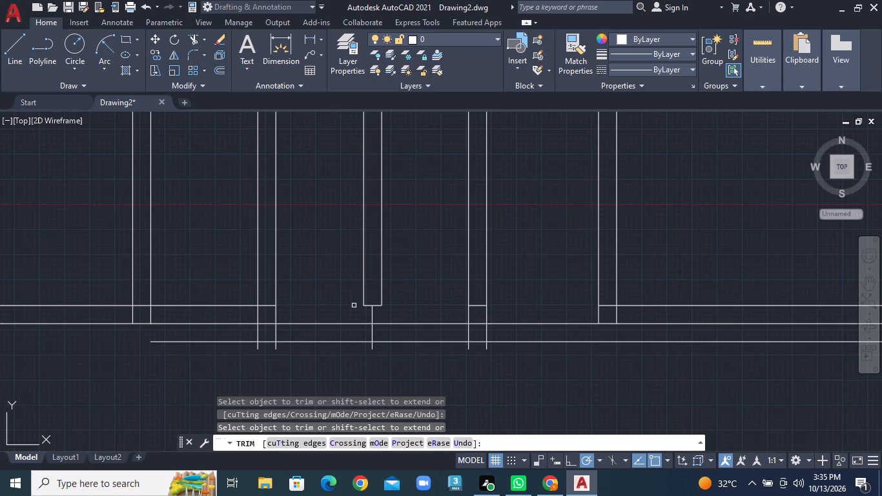
click(237, 308)
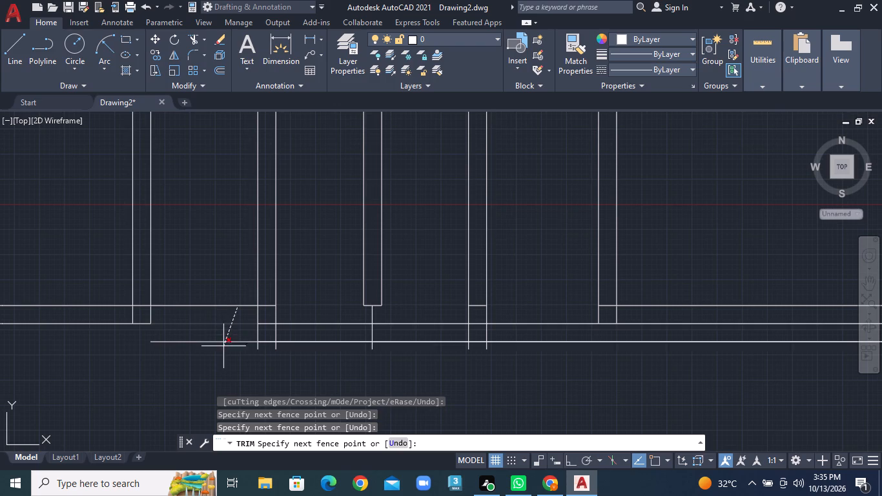
key(Escape)
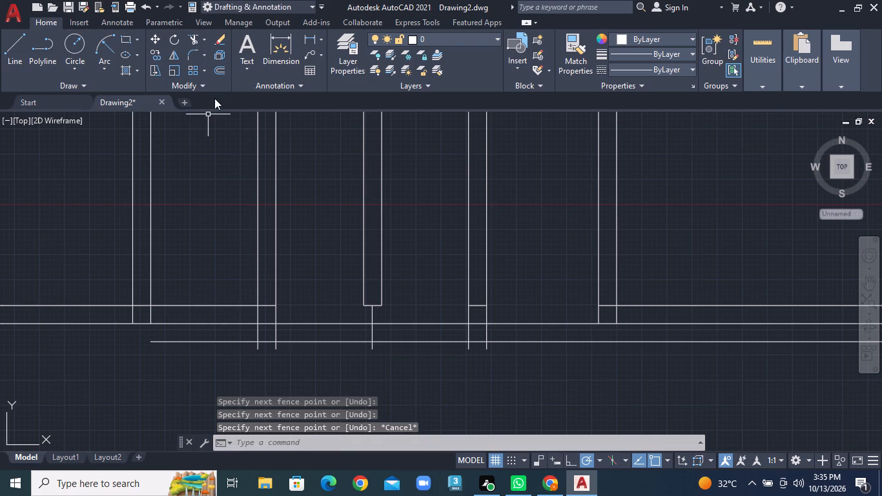
Trim the new bottom line where it runs outward past the left and right line pairs.
click(202, 38)
click(206, 50)
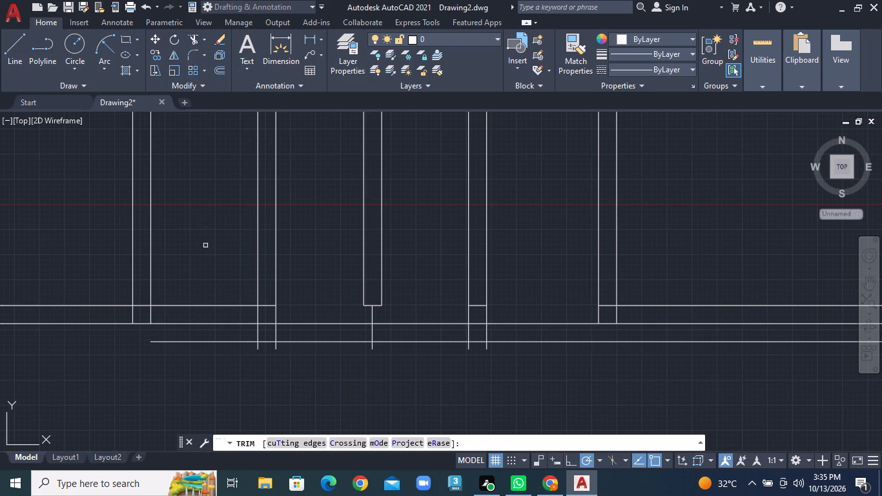
click(224, 344)
click(515, 340)
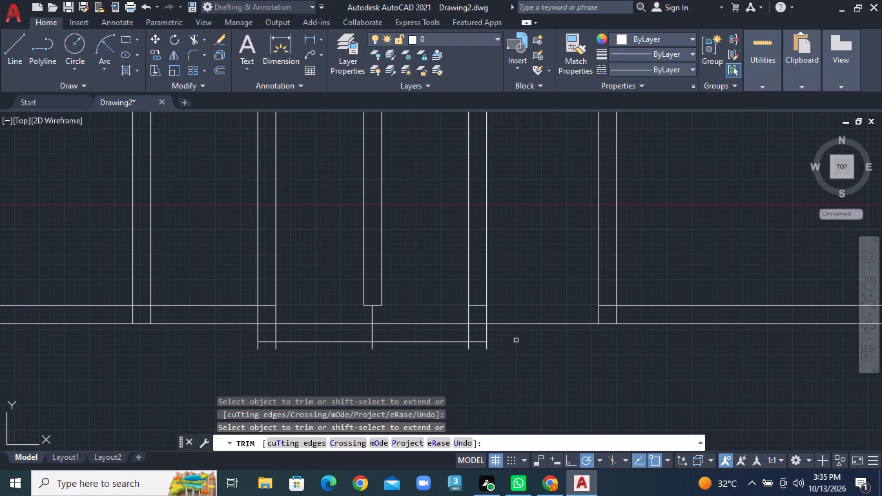
Trim the crossing segments where the left line pair meets the bottom wall, and that pair's ends below the new bottom line.
click(265, 327)
click(263, 296)
click(262, 311)
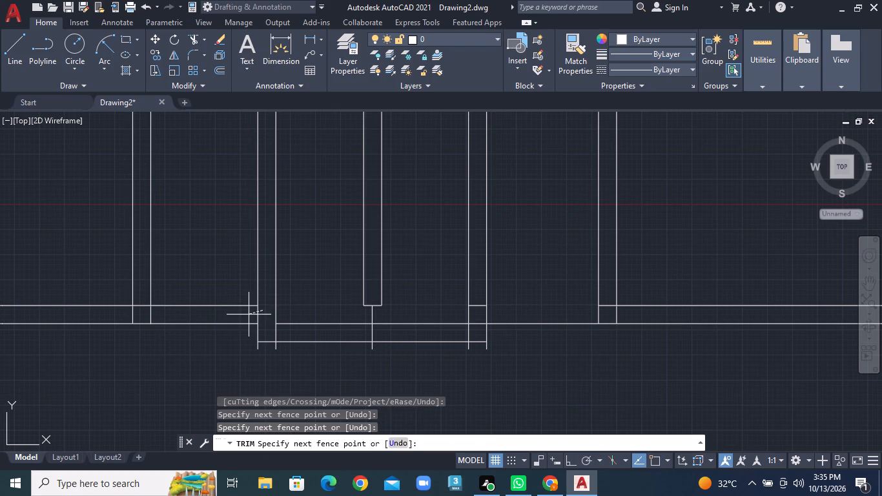
click(249, 315)
click(259, 349)
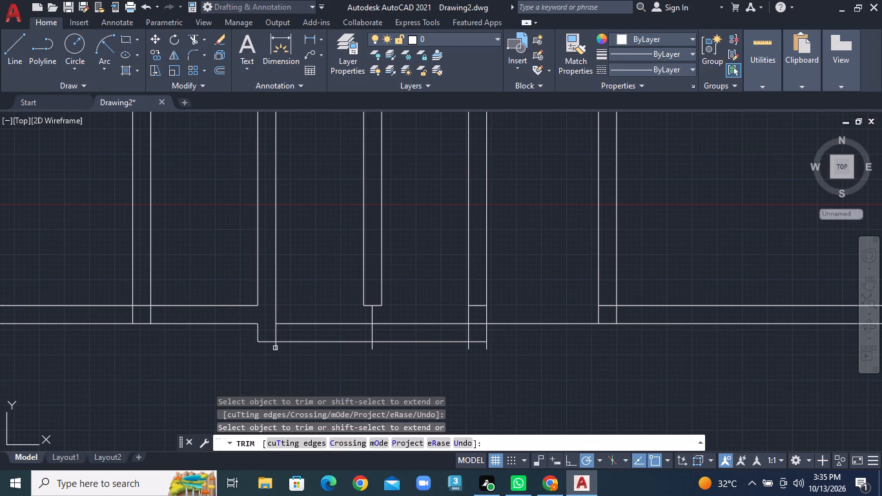
click(276, 347)
Trim the two line pairs' inner faces and the middle stub between the bottom wall's outer line and the new bottom line.
click(271, 331)
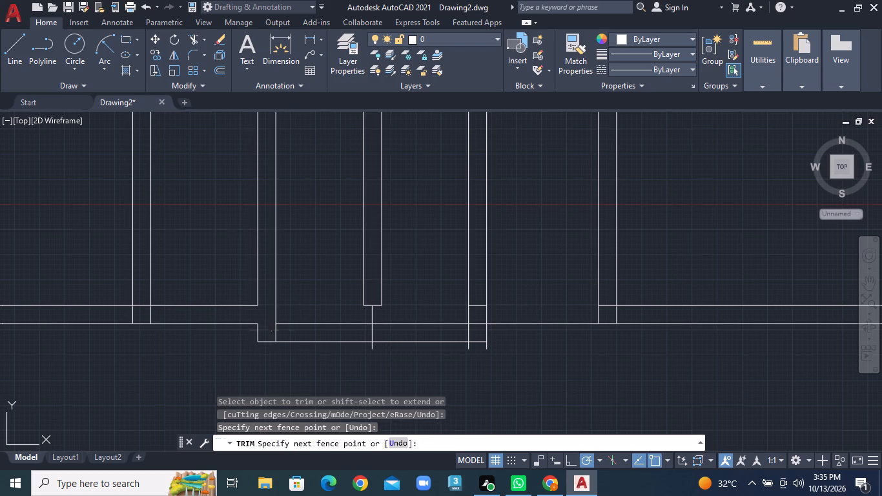
click(373, 333)
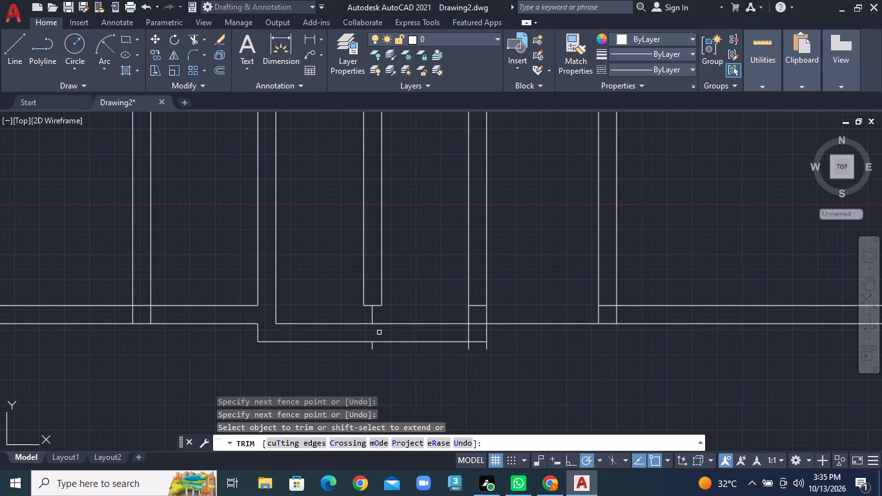
click(457, 333)
click(471, 333)
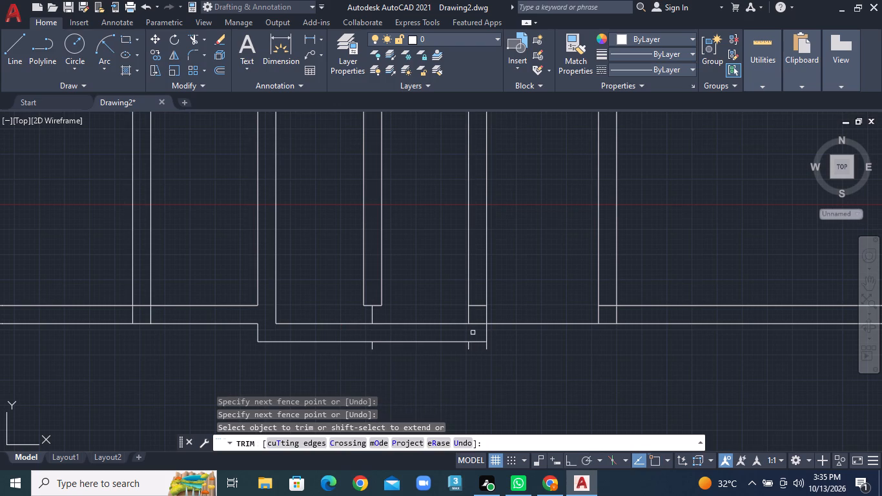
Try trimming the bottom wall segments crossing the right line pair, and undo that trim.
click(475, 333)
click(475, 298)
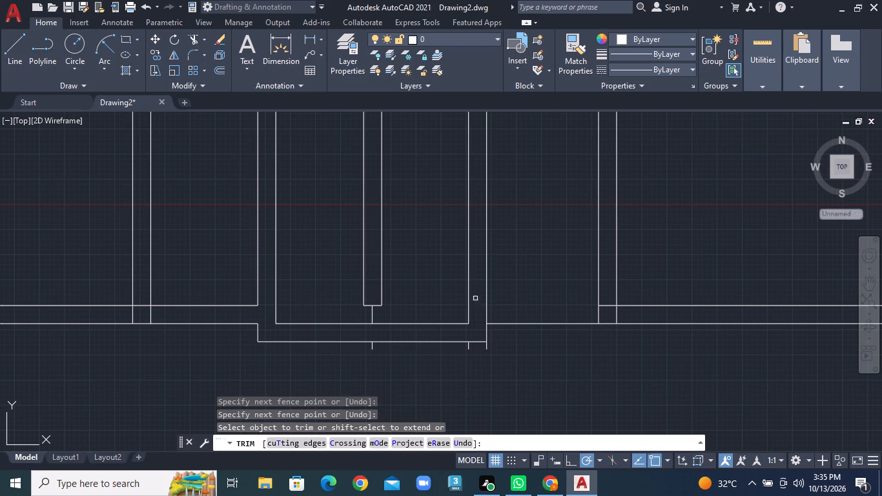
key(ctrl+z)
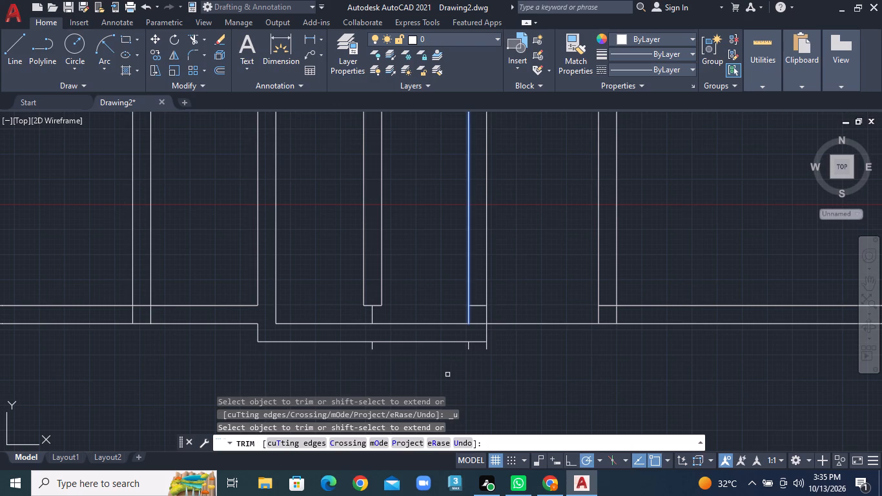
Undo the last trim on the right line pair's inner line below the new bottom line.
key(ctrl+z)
Draw a horizontal line closing the gap in the bottom wall's inner line, from the right line pair's outer line to the next vertical wall.
click(17, 50)
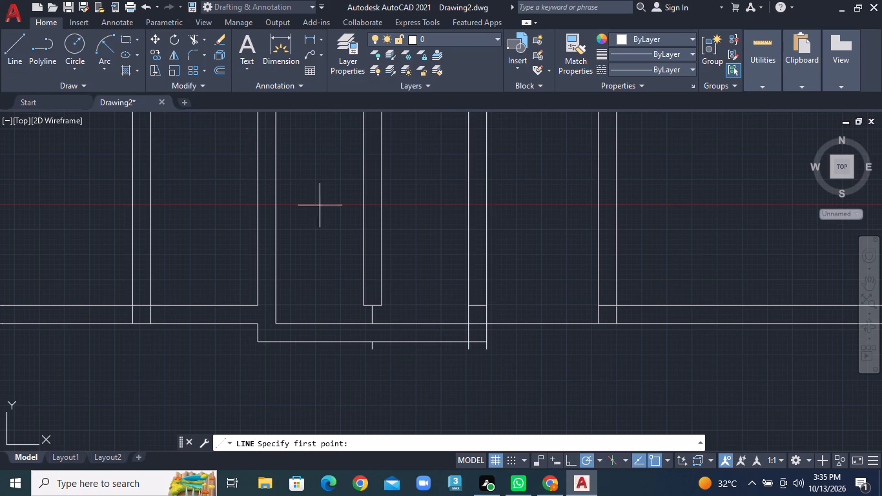
click(484, 305)
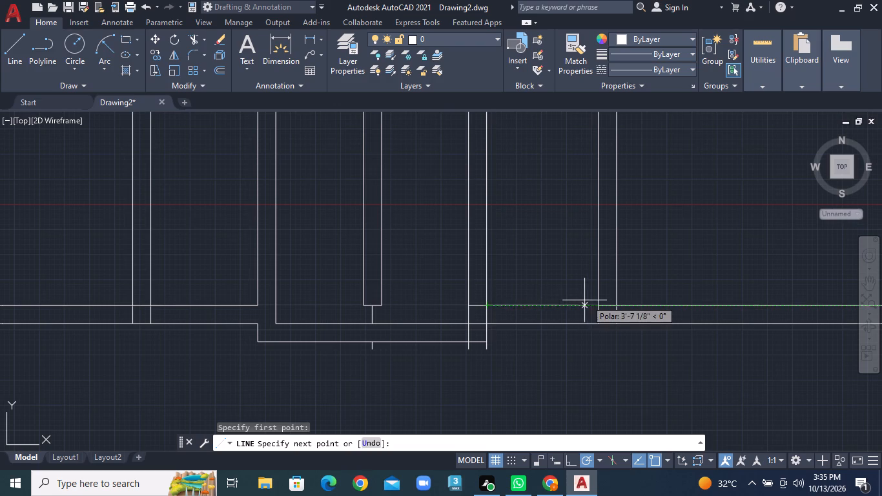
click(602, 300)
right_click(602, 300)
click(625, 301)
click(624, 308)
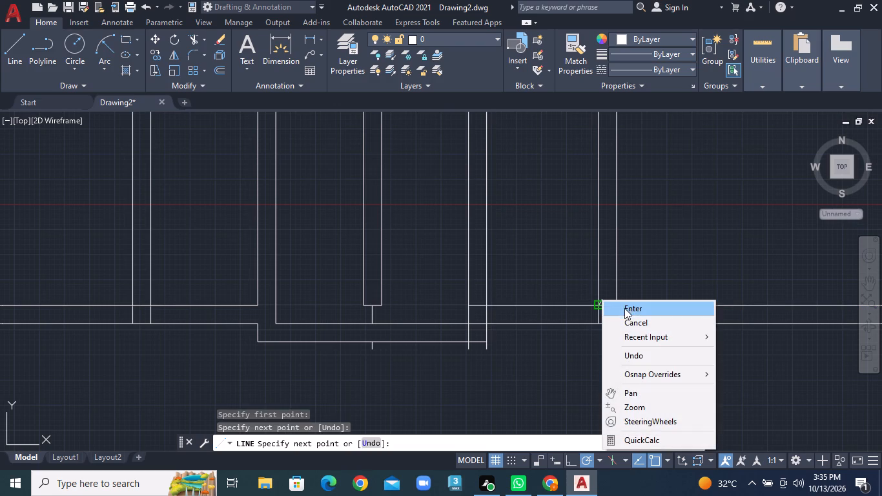
Trim the crossing segments where the right line pair meets the bottom wall, and that pair's ends below the new bottom line.
click(205, 38)
click(210, 57)
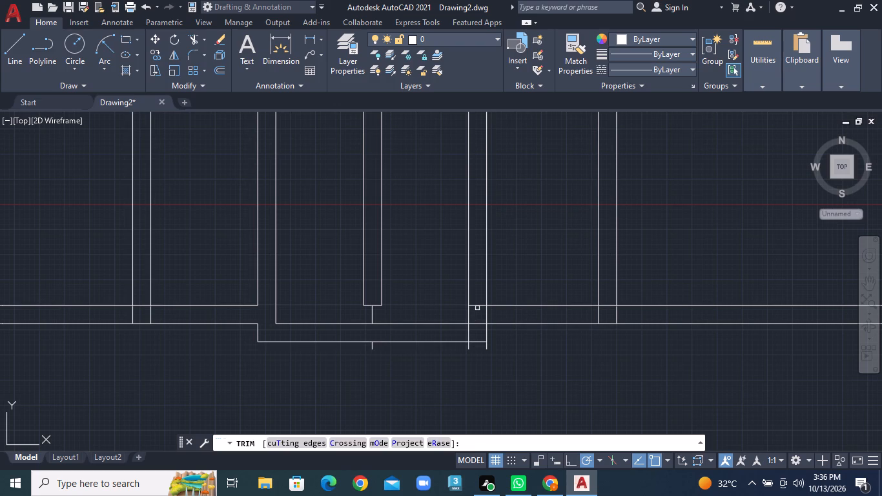
click(478, 306)
click(488, 314)
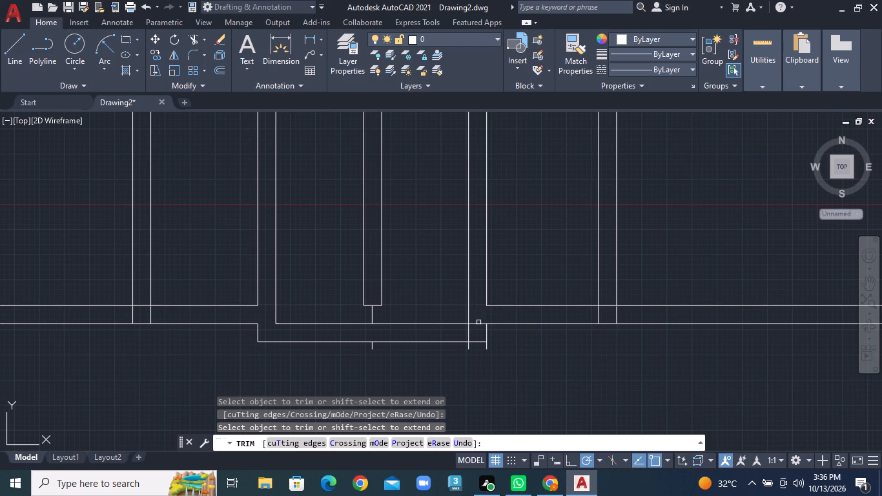
click(477, 323)
click(469, 347)
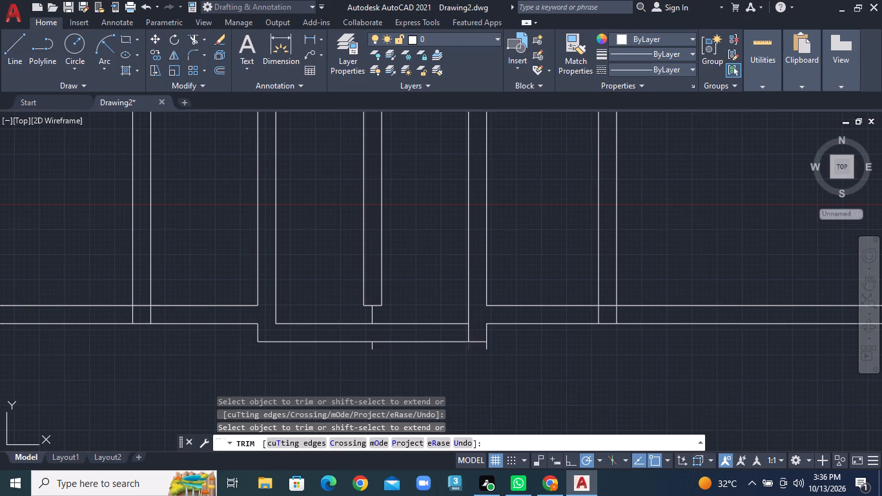
click(469, 338)
click(487, 349)
Trim the middle stub below the new bottom line and the one between the central wall's end and the bottom wall.
click(374, 350)
click(369, 312)
click(378, 312)
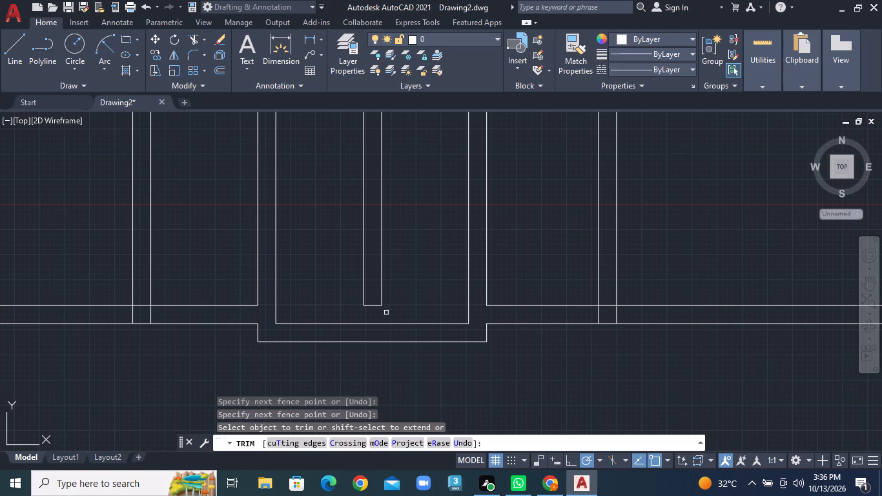
Trim away the old vertical partition line pairs in the lower rooms on both sides of the central bay.
scroll(391, 313, down, 2)
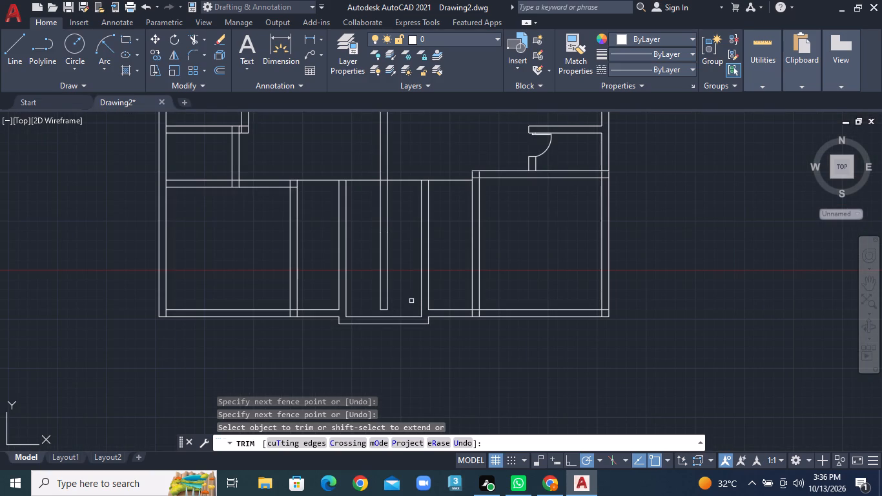
click(248, 258)
click(310, 250)
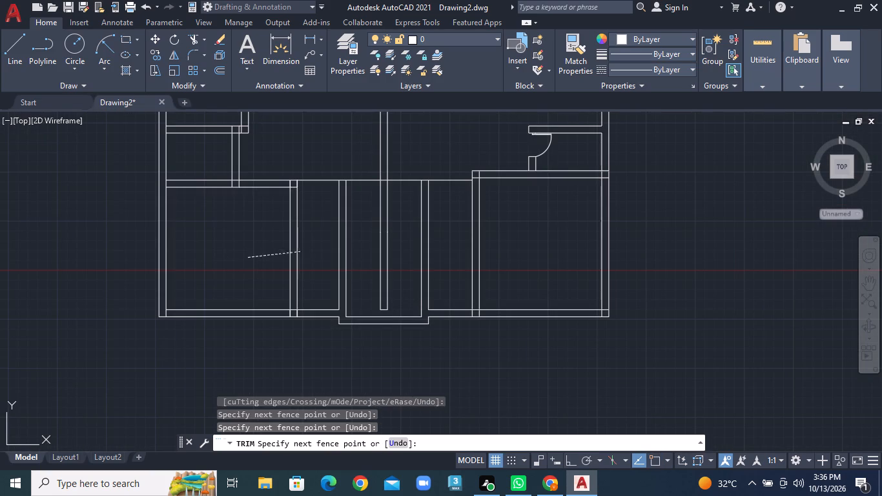
click(451, 236)
click(509, 234)
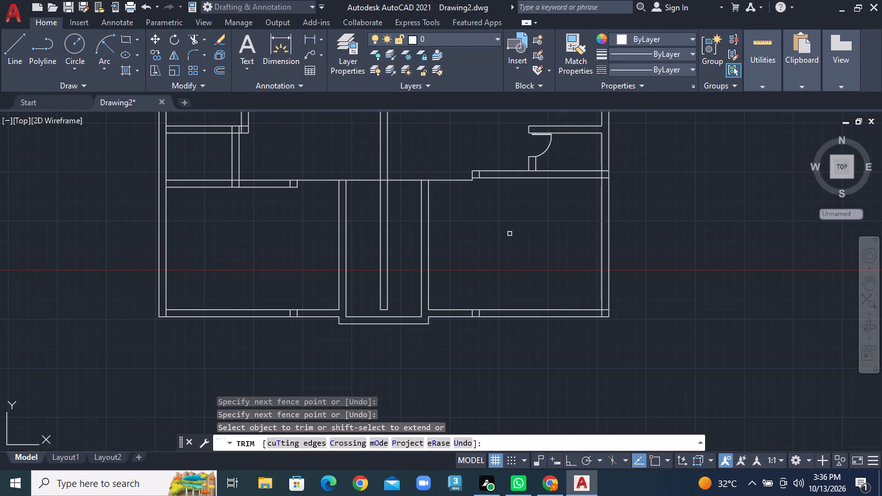
Trim the leftover partition stubs inside the bottom wall on both sides of the central bay.
scroll(249, 338, up, 3)
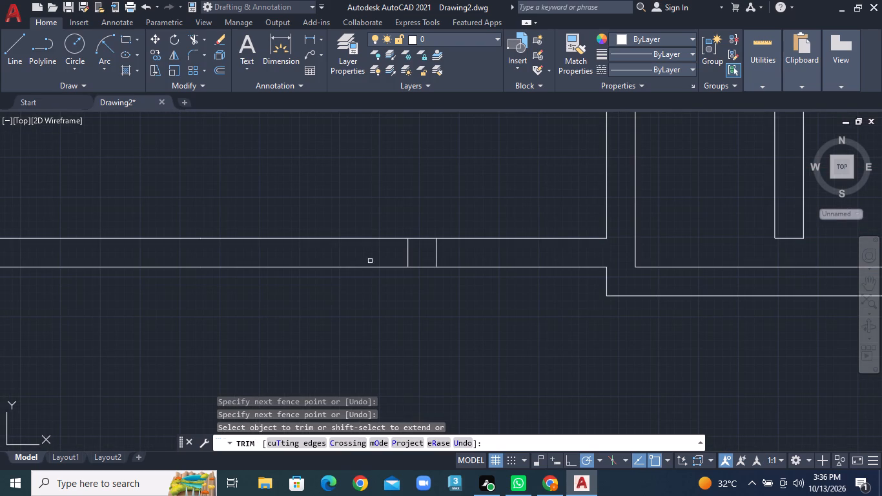
click(395, 257)
click(456, 253)
scroll(488, 258, down, 3)
scroll(673, 251, down, 2)
middle_drag(688, 250, 225, 299)
scroll(214, 292, up, 4)
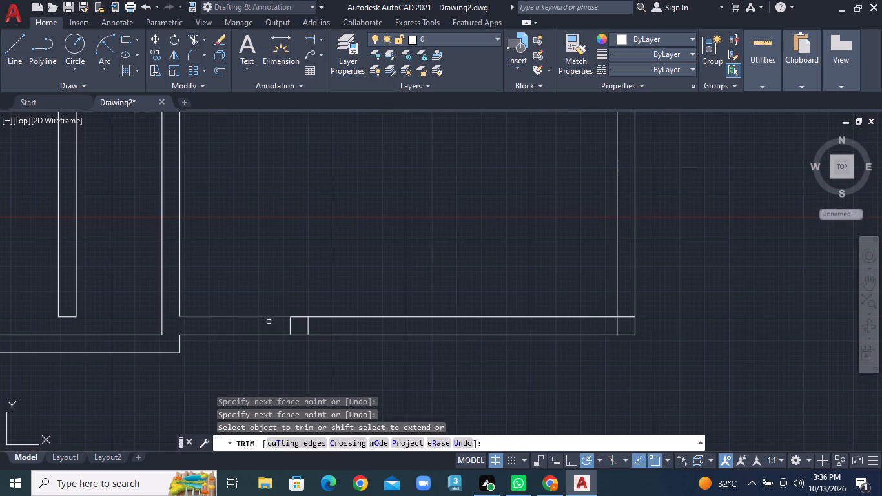
click(275, 324)
click(327, 324)
Trim the inner wall lines running through the plan's bottom-right and bottom-left outer corners.
scroll(642, 289, up, 2)
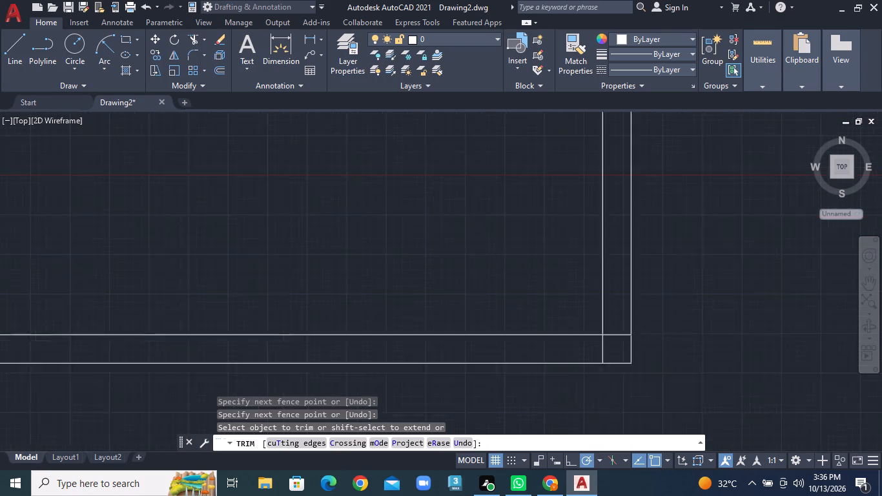
click(594, 353)
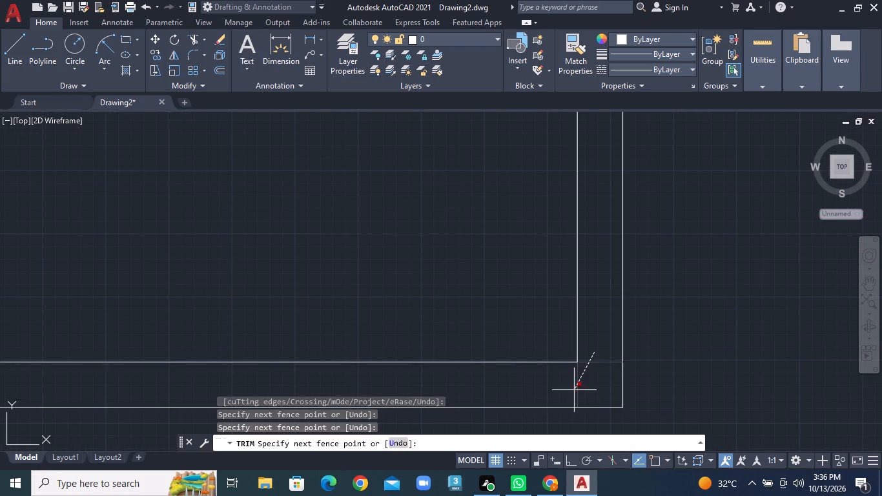
click(565, 392)
scroll(578, 390, down, 3)
scroll(467, 376, down, 2)
middle_drag(352, 336, 423, 329)
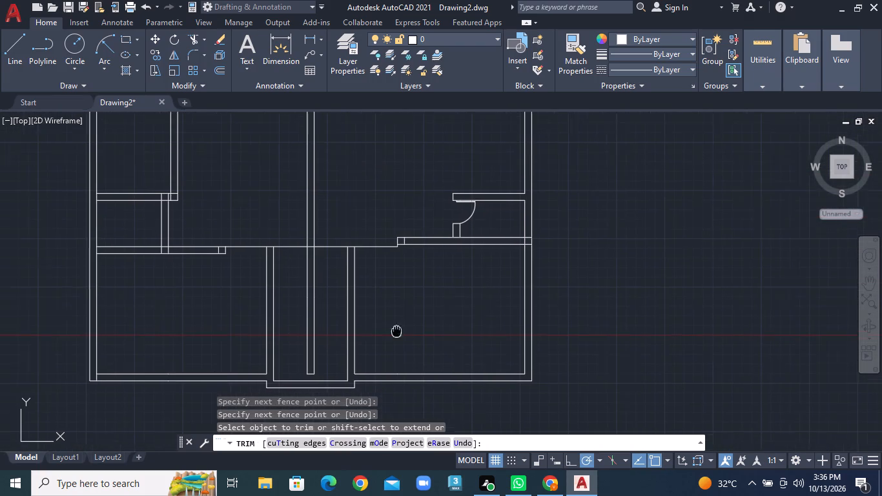
middle_drag(423, 329, 426, 328)
scroll(183, 342, up, 3)
middle_drag(190, 332, 216, 277)
scroll(215, 278, up, 1)
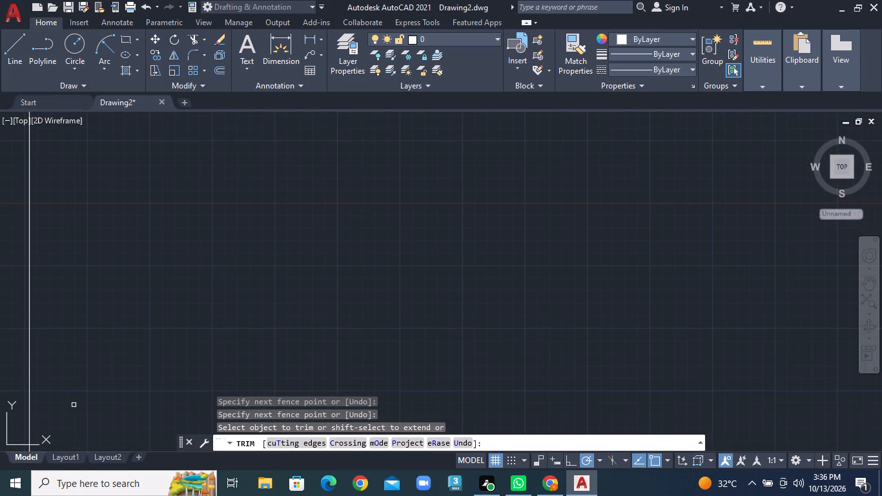
middle_drag(85, 395, 209, 189)
click(128, 272)
click(185, 274)
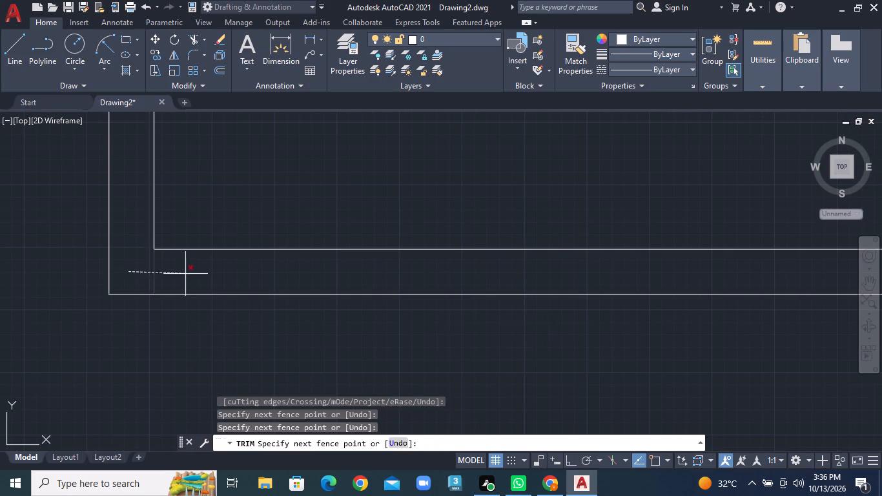
Trim the horizontal line at the top of the central bay between each line pair and the central wall.
scroll(215, 277, down, 3)
scroll(336, 271, down, 2)
scroll(492, 255, down, 1)
middle_drag(492, 255, 255, 336)
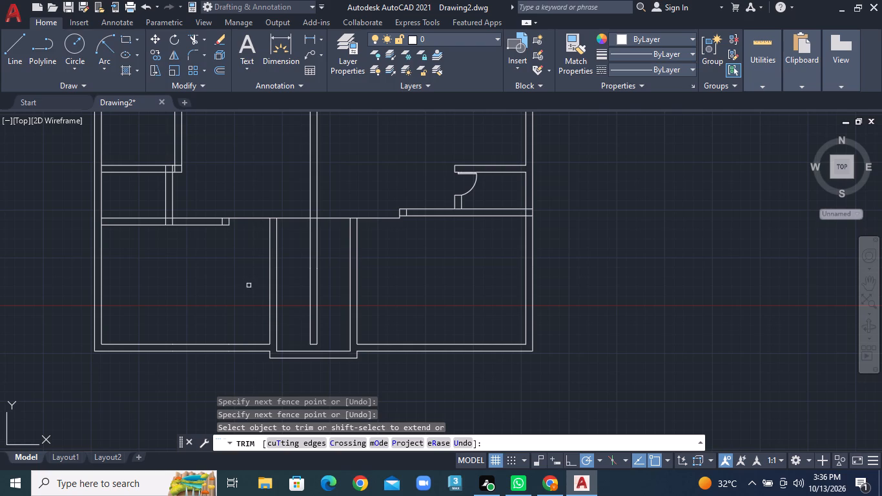
click(297, 203)
click(297, 236)
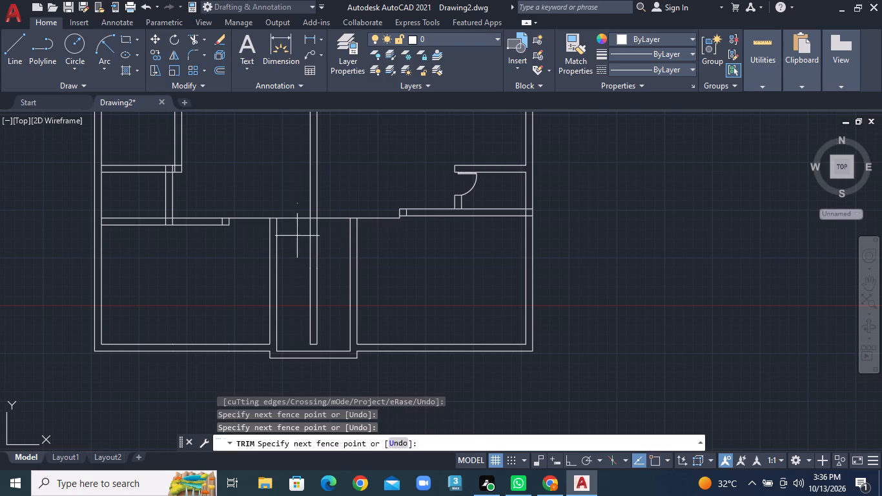
click(330, 210)
click(336, 232)
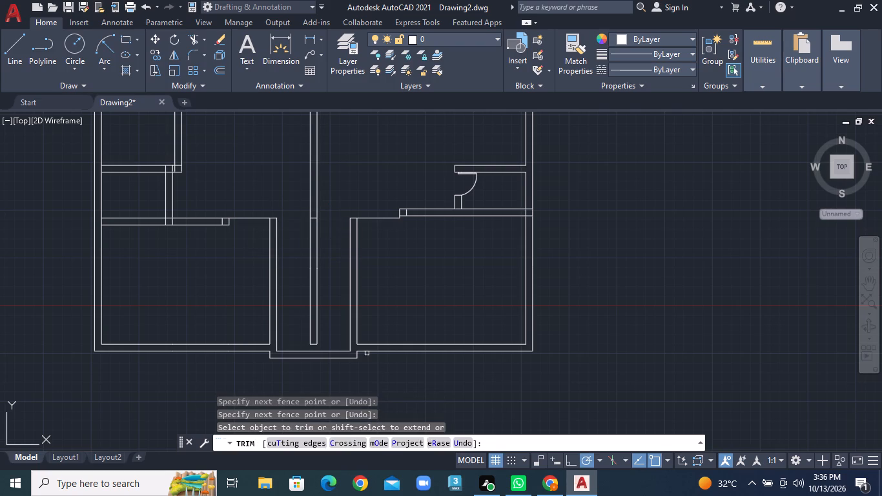
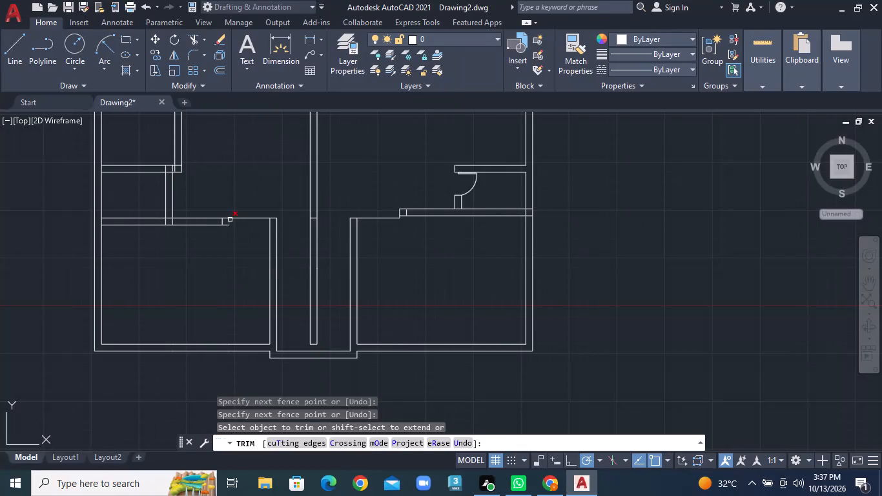
Draw a 9" deep wall return projecting from the top of the bay's left wall toward the central wall.
scroll(216, 216, up, 1)
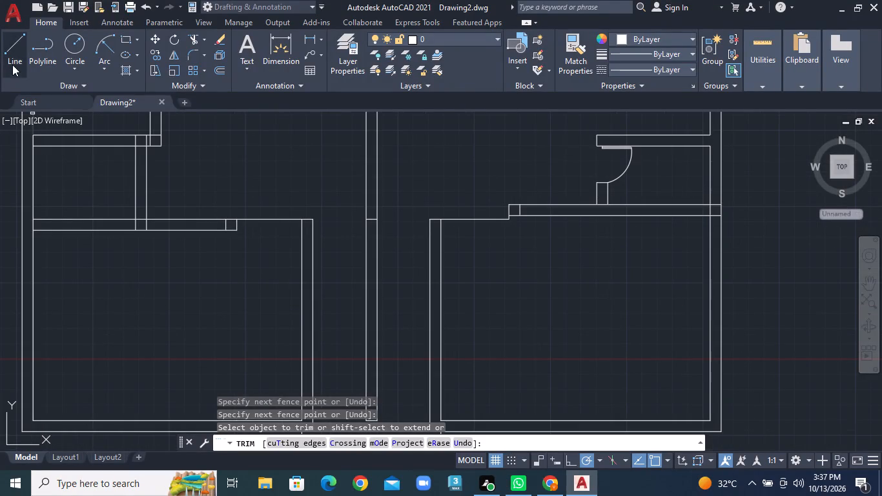
click(12, 63)
scroll(306, 205, up, 1)
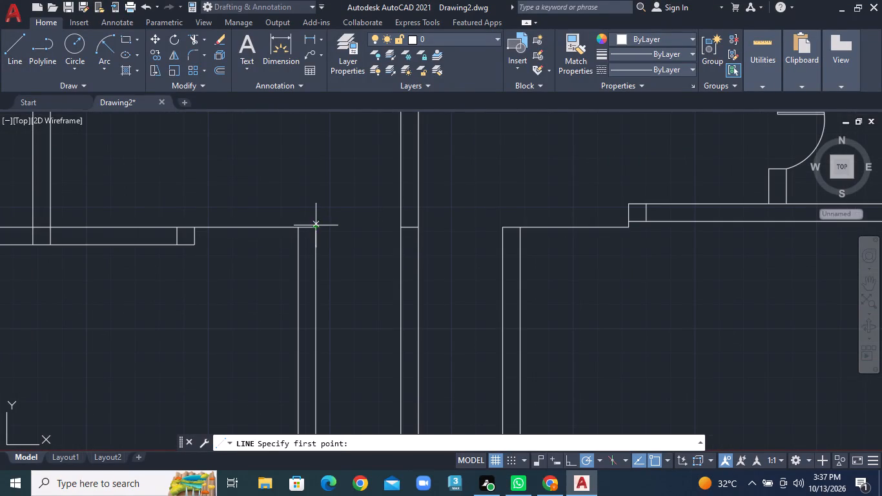
click(316, 225)
click(341, 227)
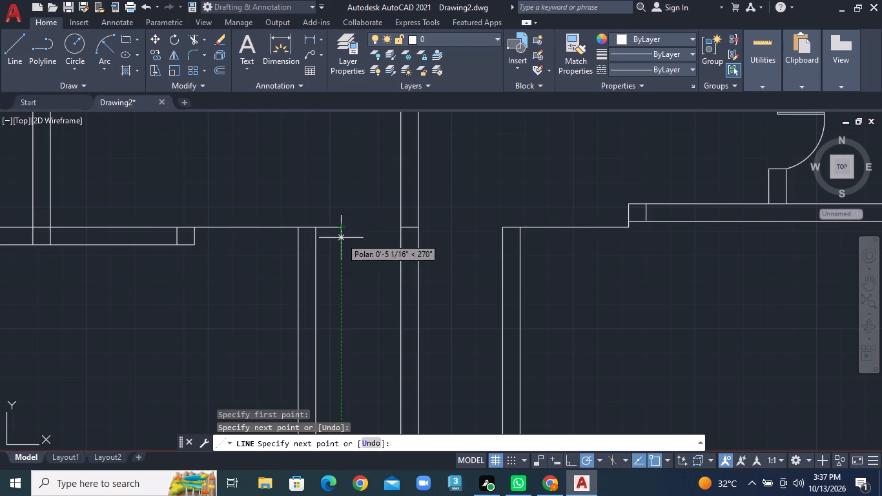
key(9)
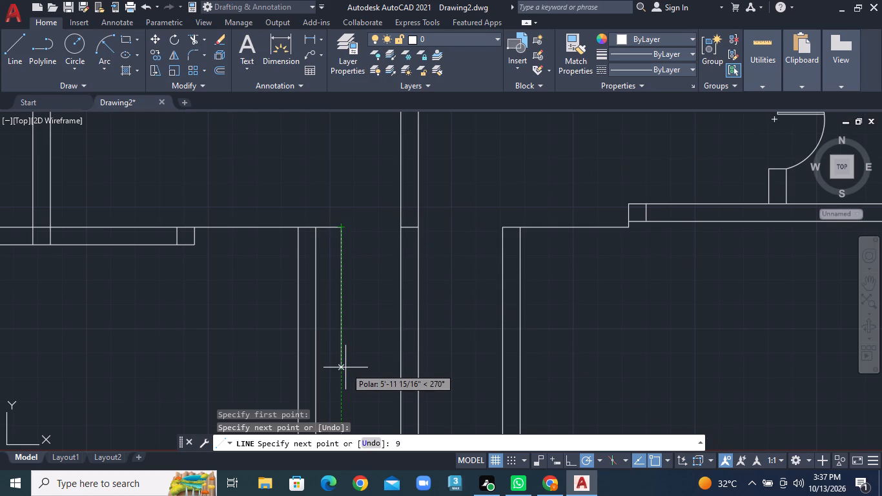
key(shift+quotedbl)
key(Return)
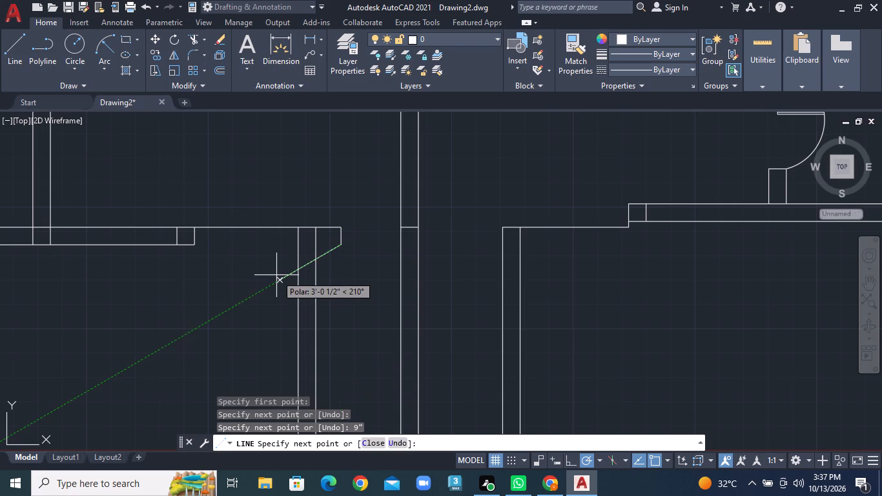
click(312, 243)
scroll(312, 243, up, 1)
right_click(312, 243)
click(338, 250)
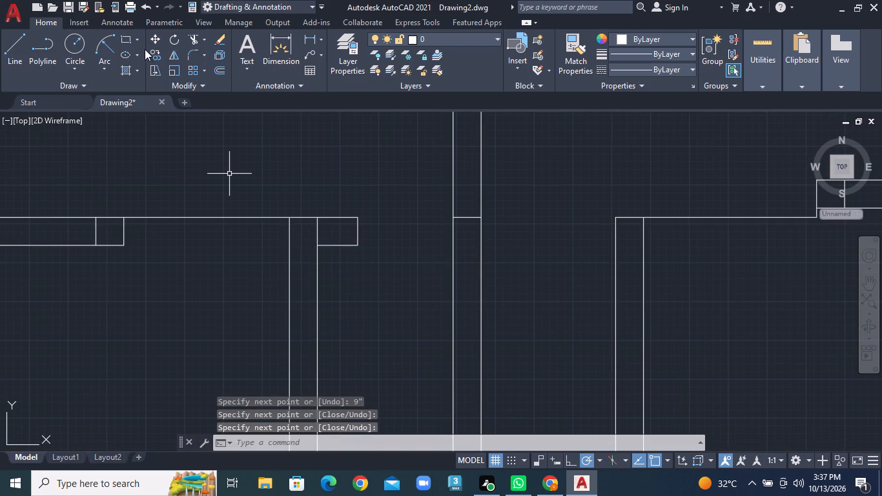
Trim the vertical wall line separating the new return from the top of the bay's left wall.
click(201, 36)
click(211, 52)
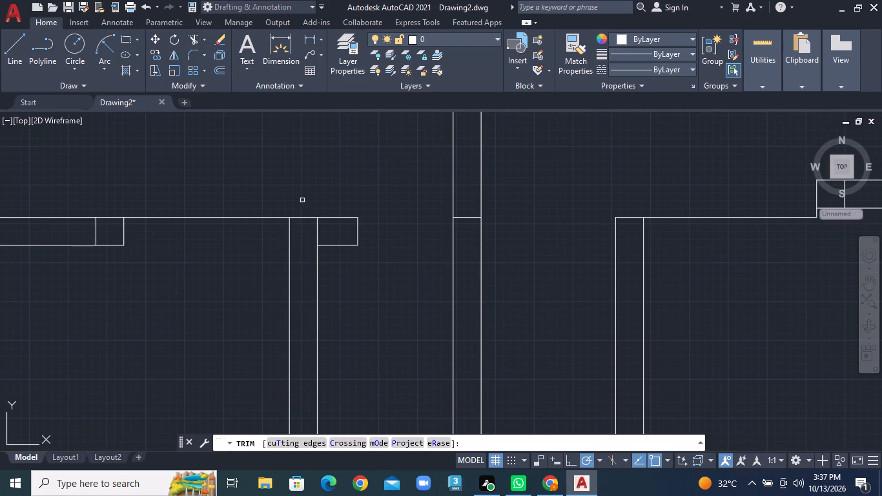
click(309, 231)
click(325, 231)
Draw a matching 9" deep wall return about 1'-5" long from the top of the bay's right wall toward the central wall.
scroll(384, 268, down, 2)
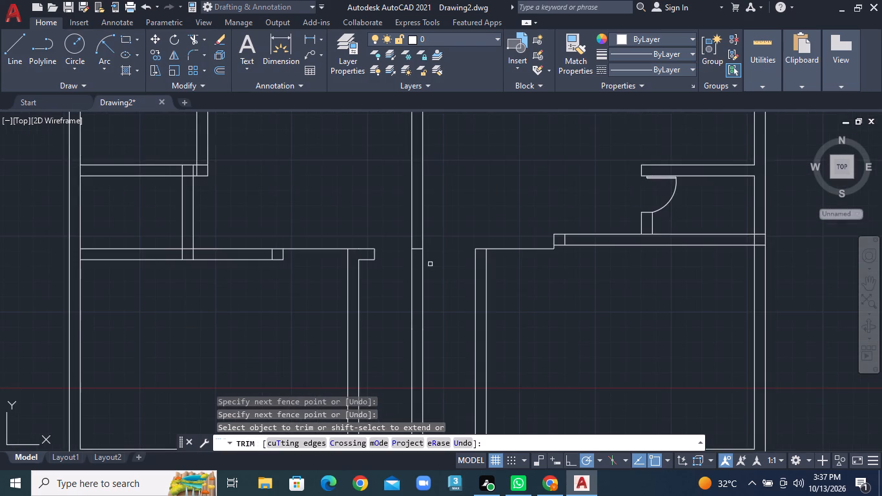
middle_drag(457, 258, 365, 241)
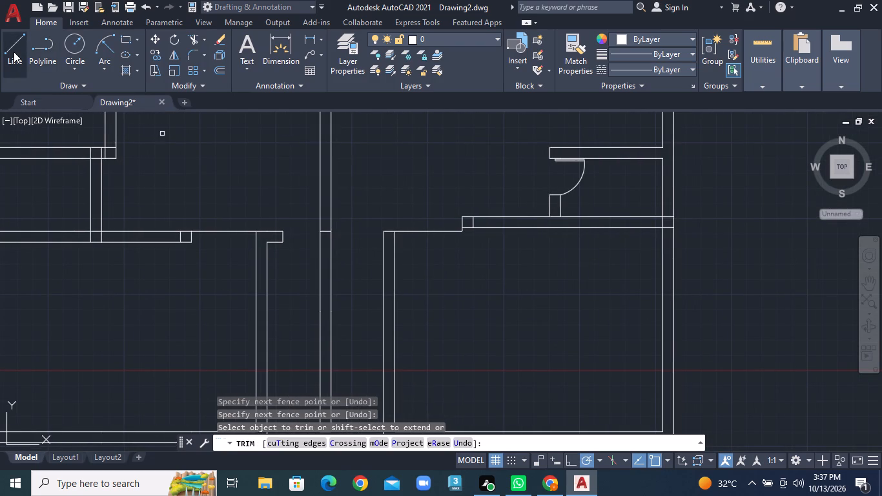
click(14, 52)
click(384, 232)
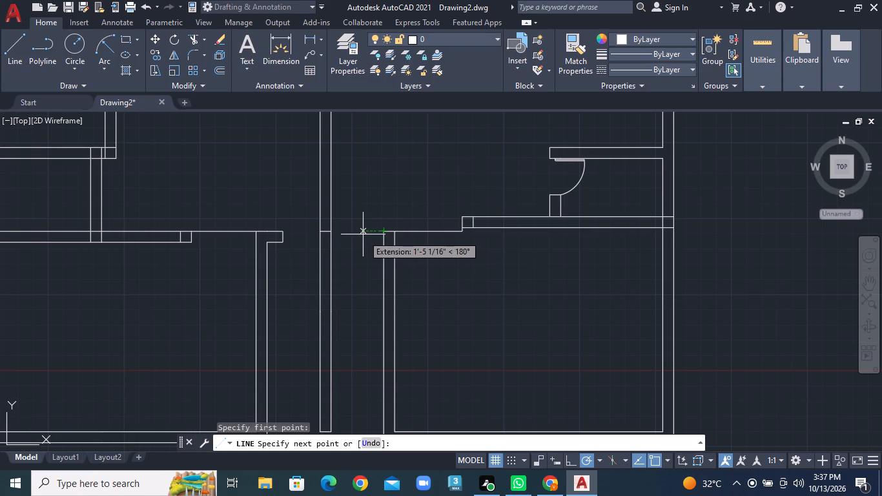
click(363, 233)
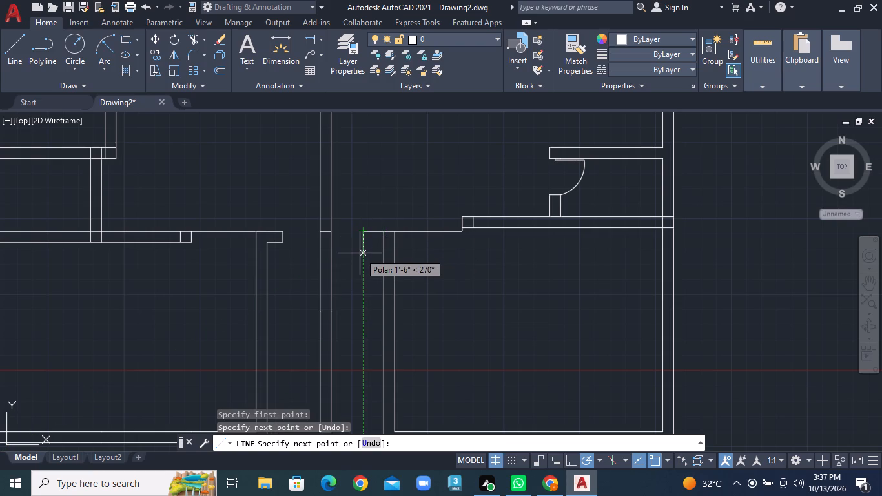
text(9")
key(Return)
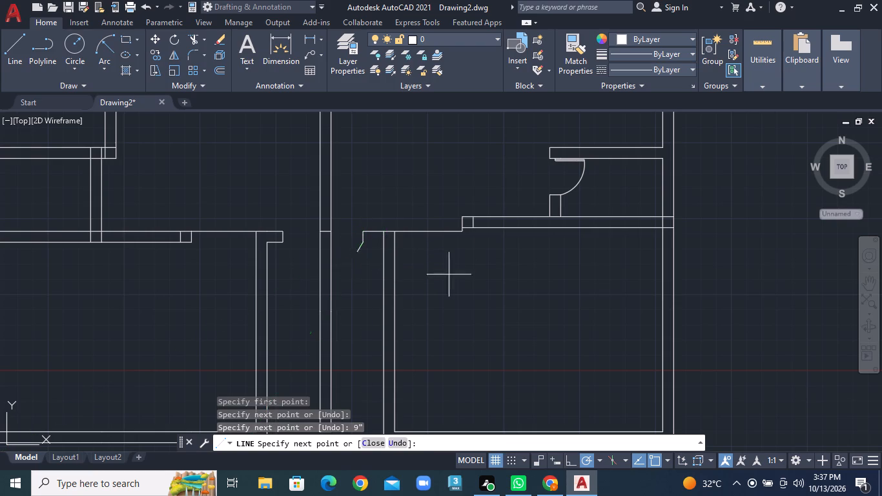
click(382, 243)
right_click(384, 242)
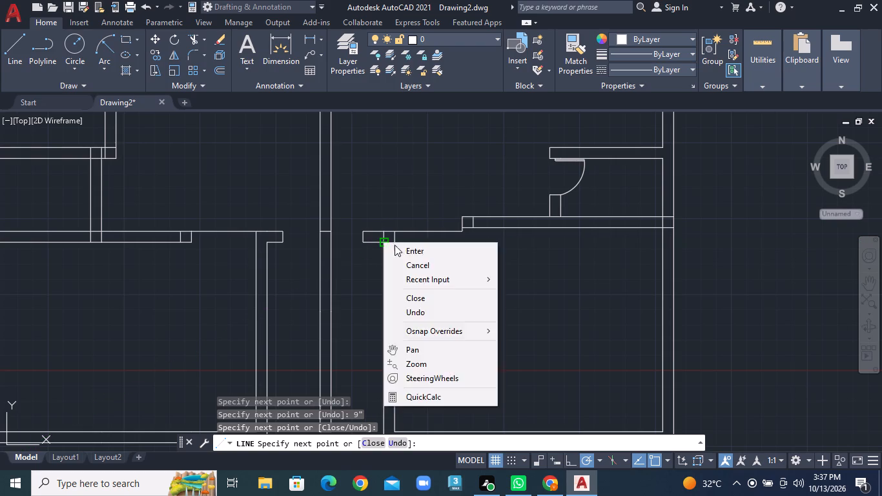
click(396, 247)
Trim the vertical line inside the bay's right wall return and the short horizontal line crossing the central wall.
click(201, 37)
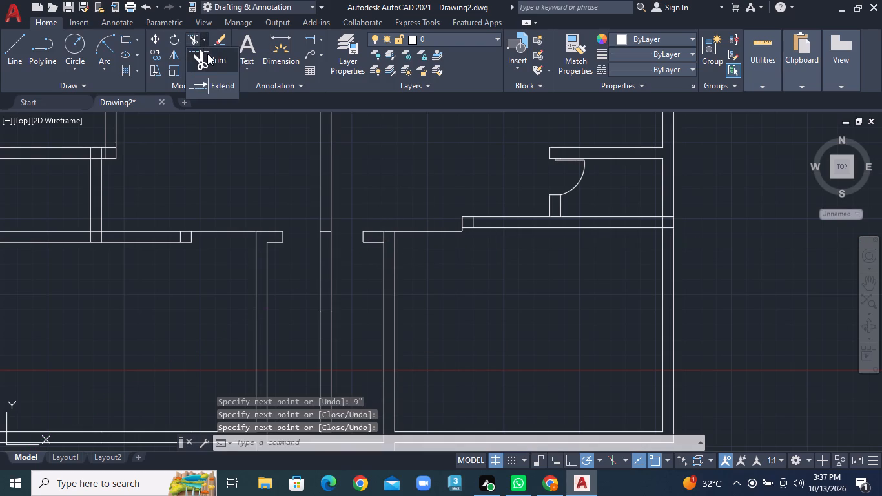
click(207, 54)
scroll(418, 247, up, 1)
click(354, 232)
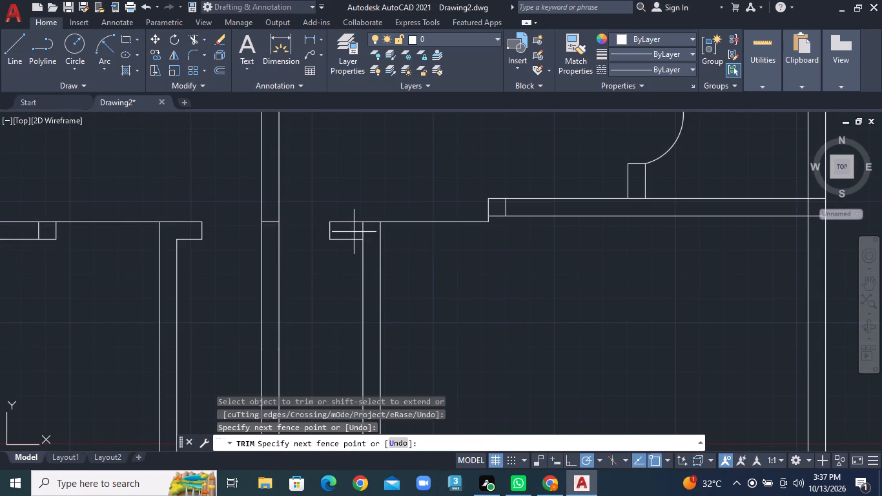
click(369, 232)
click(272, 222)
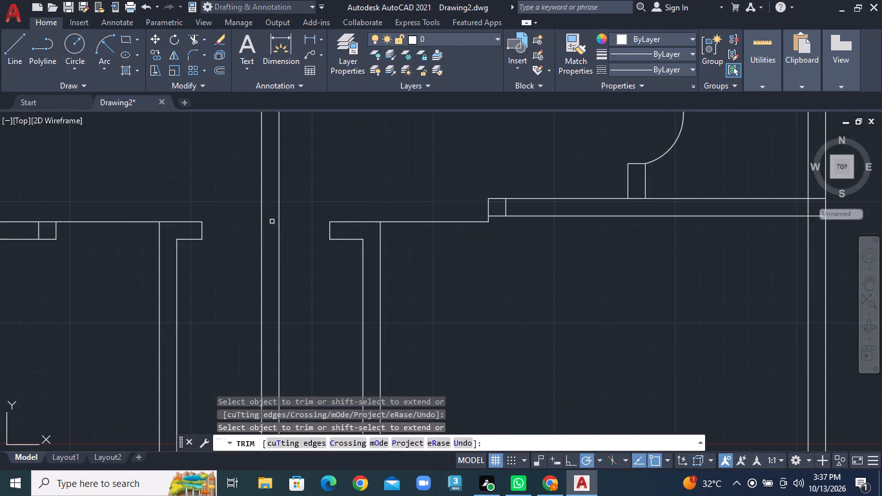
Trim the horizontal line between the lower-left room's top wall end and the bay's left wall to open a doorway.
scroll(272, 222, down, 1)
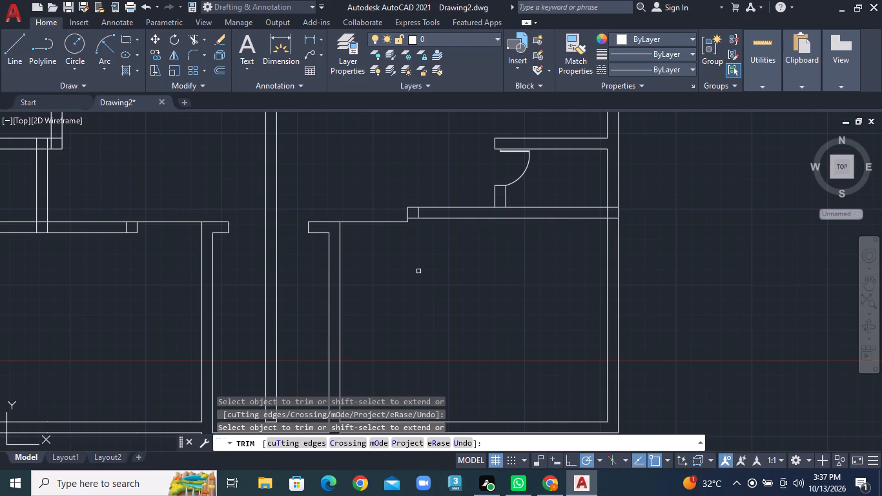
scroll(418, 271, down, 1)
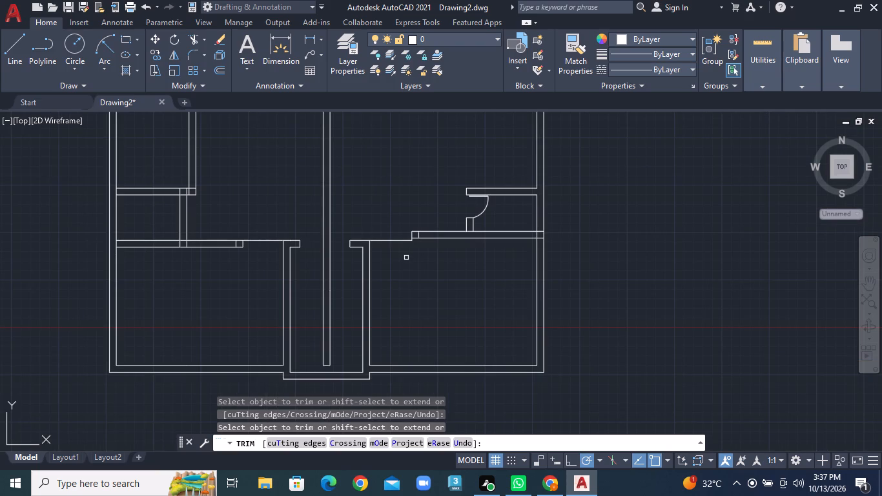
scroll(383, 251, up, 1)
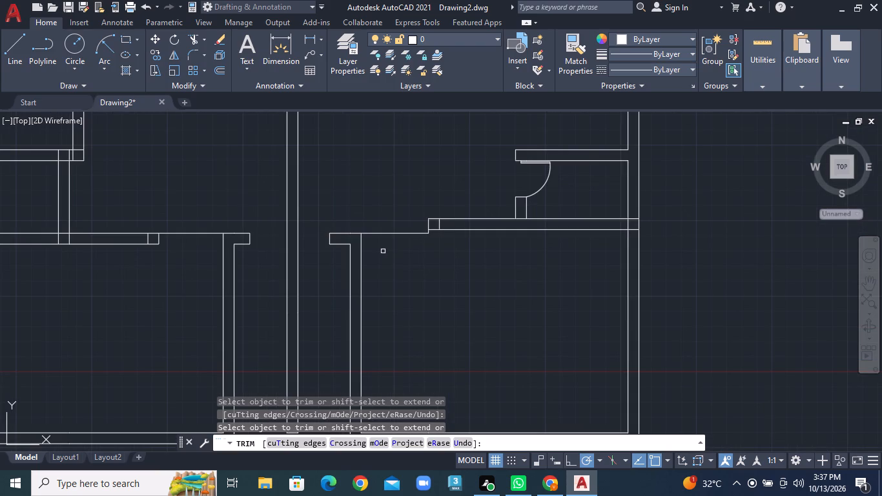
scroll(151, 245, down, 1)
middle_drag(151, 250, 177, 238)
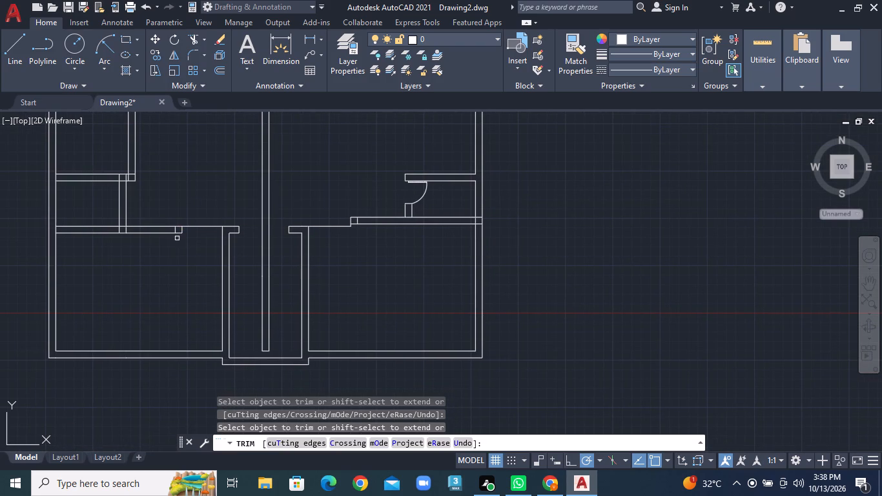
click(200, 241)
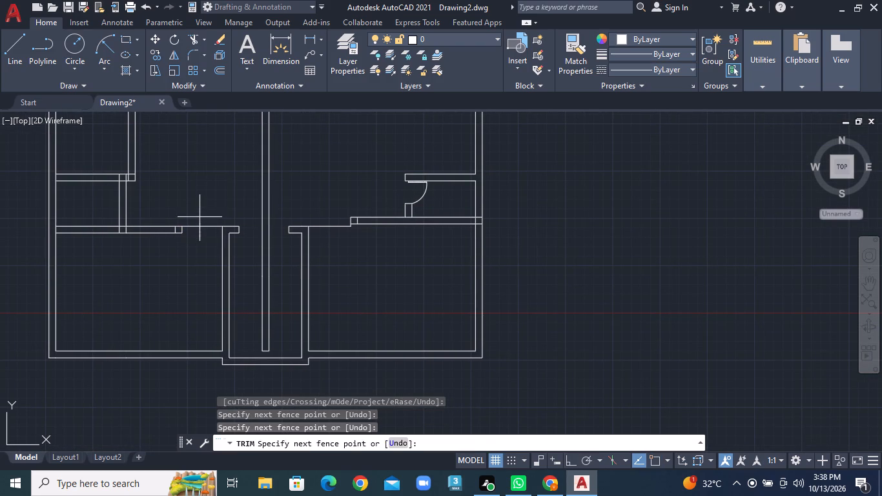
click(200, 211)
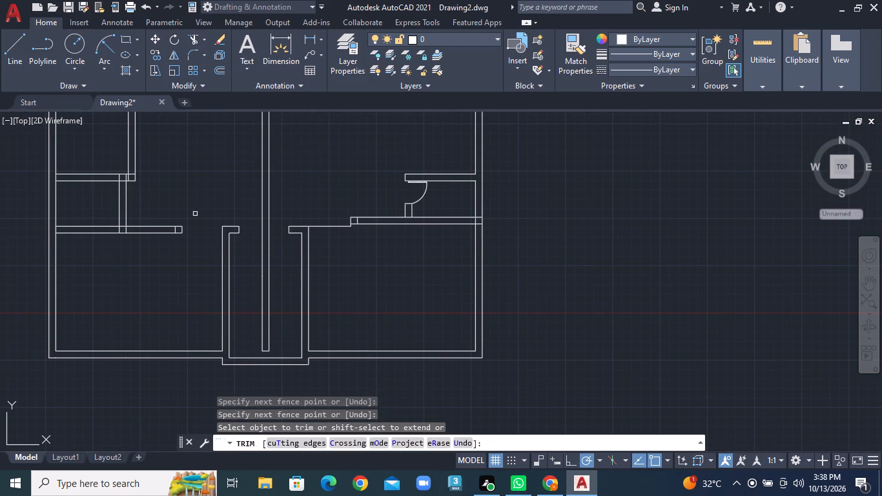
Trim the leftover vertical line inside the end of the lower-left room's top wall.
middle_drag(194, 216, 123, 213)
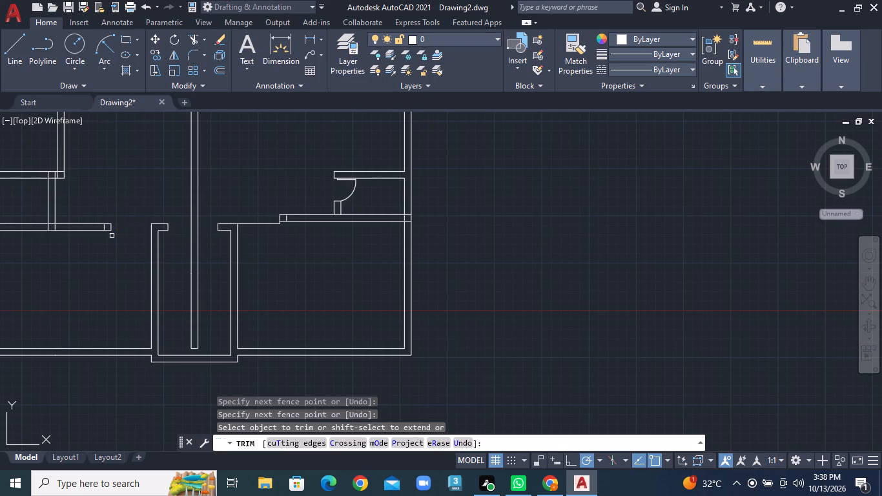
scroll(110, 235, up, 2)
click(90, 216)
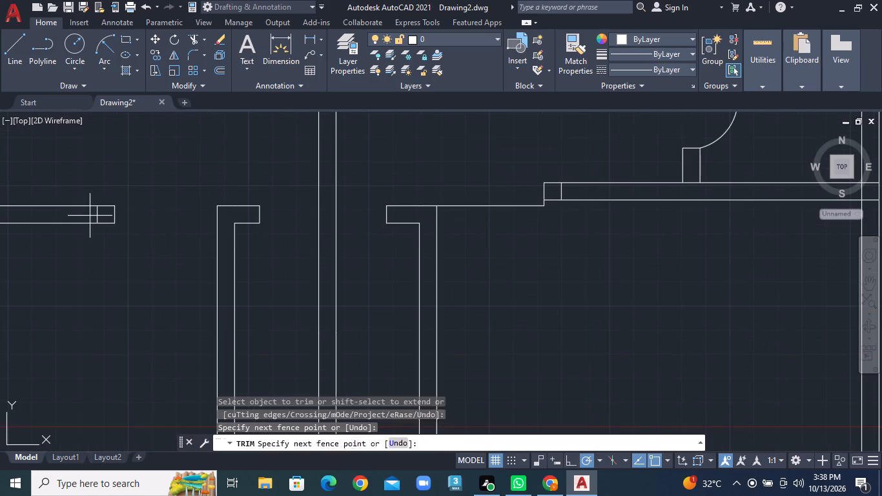
click(106, 214)
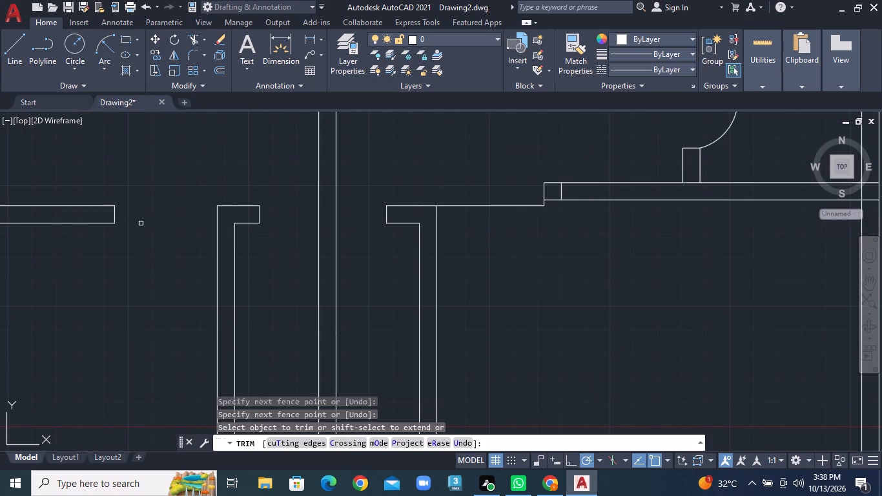
Draw a 1" by 2' door leaf outline along the outer face of the bay's left wall, near its top.
click(16, 54)
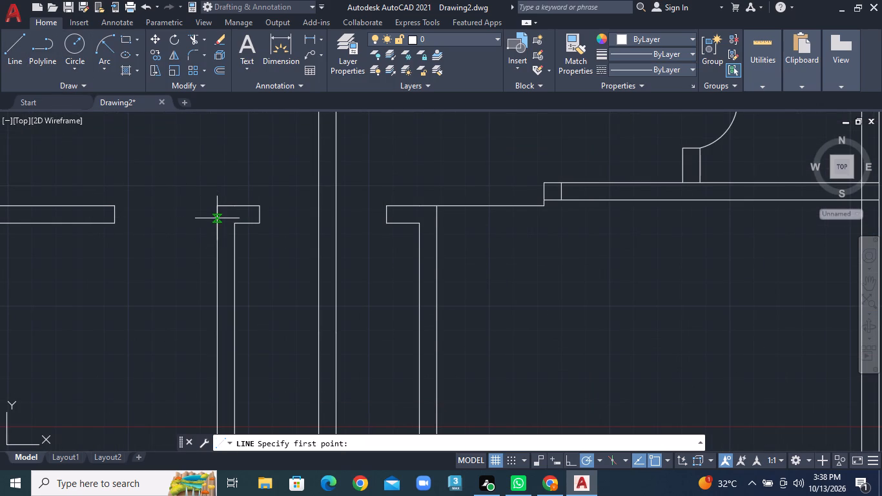
click(217, 218)
text(1")
key(Return)
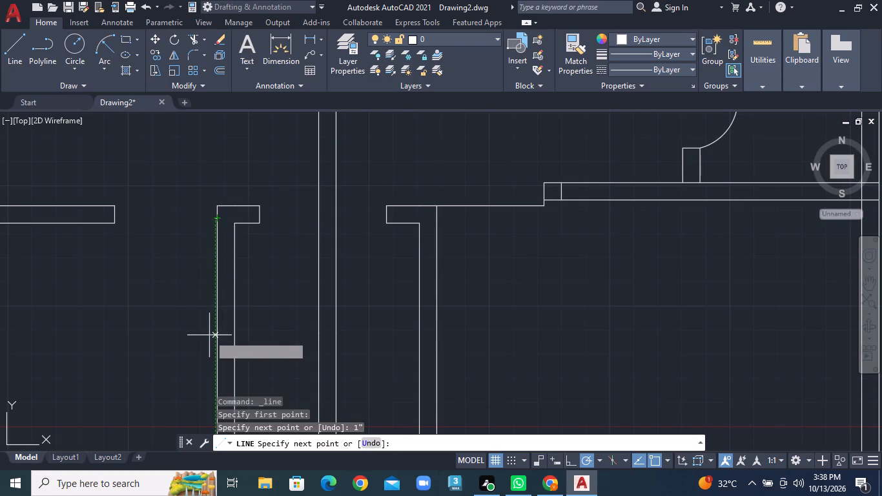
text(2')
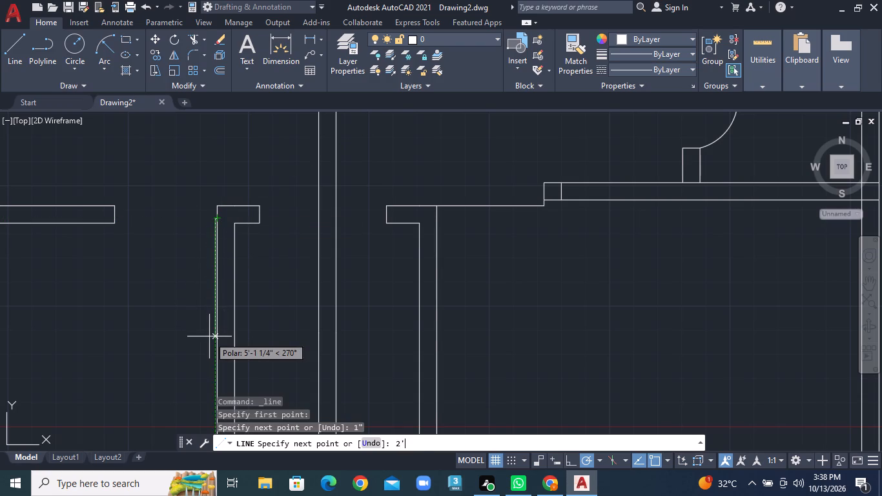
key(Return)
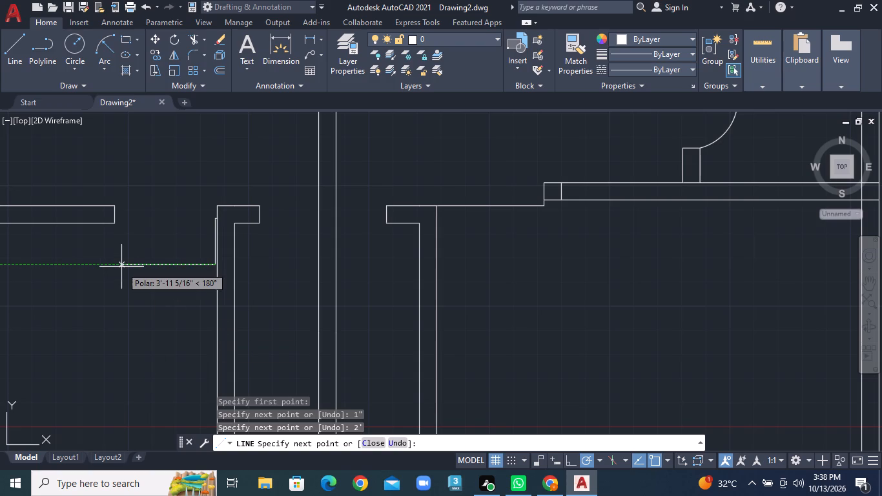
text(1")
key(Return)
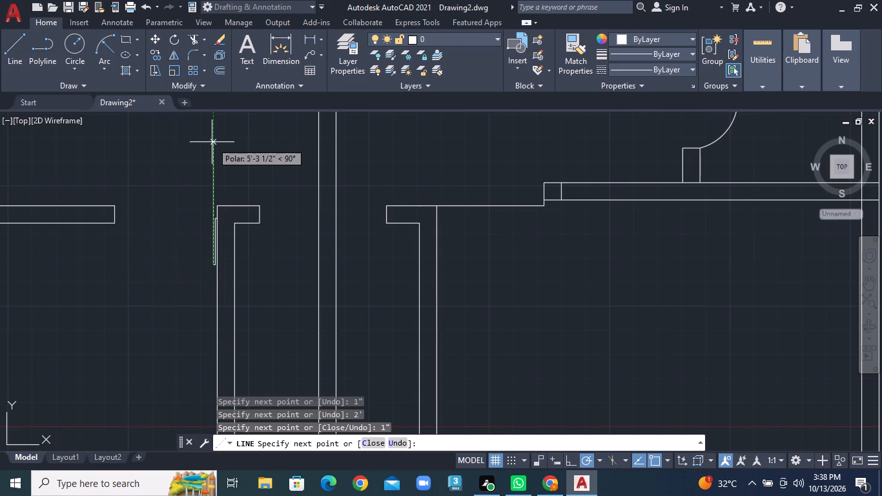
text(2')
key(Return)
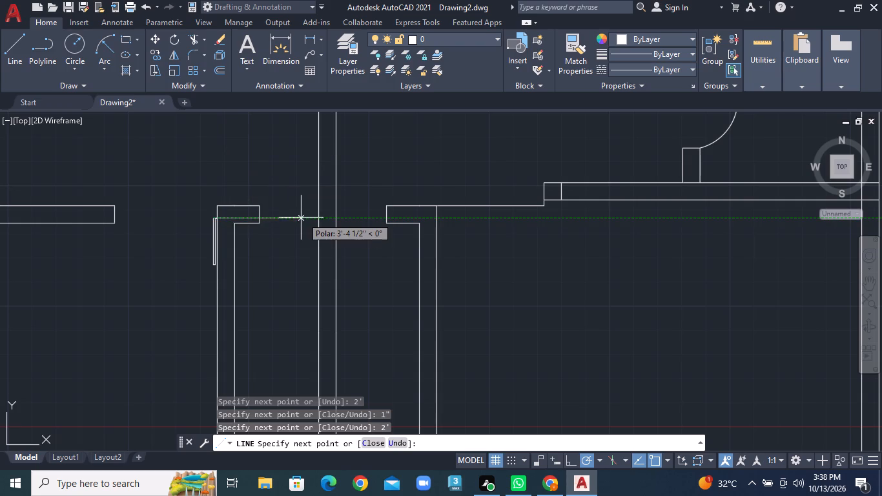
text(1")
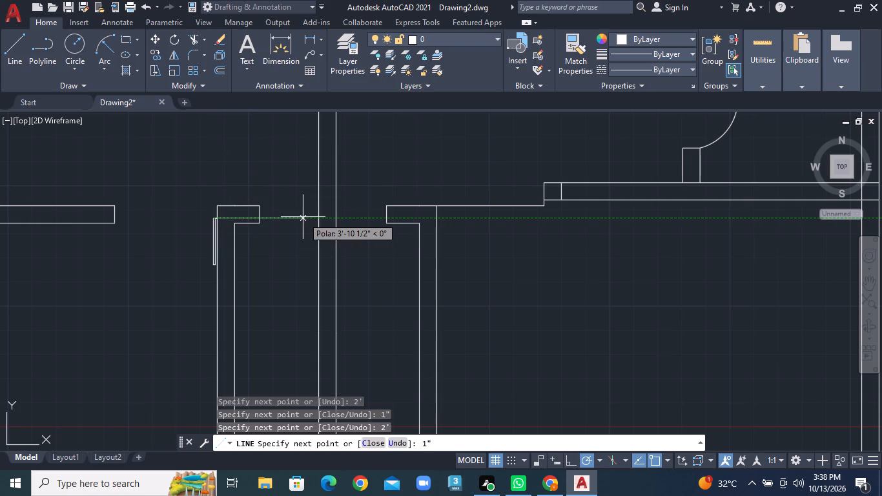
right_click(292, 193)
click(305, 197)
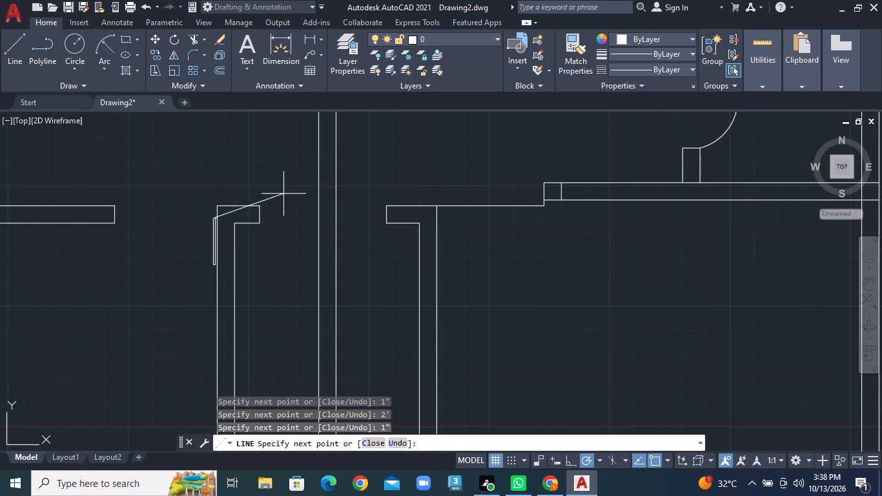
key(Escape)
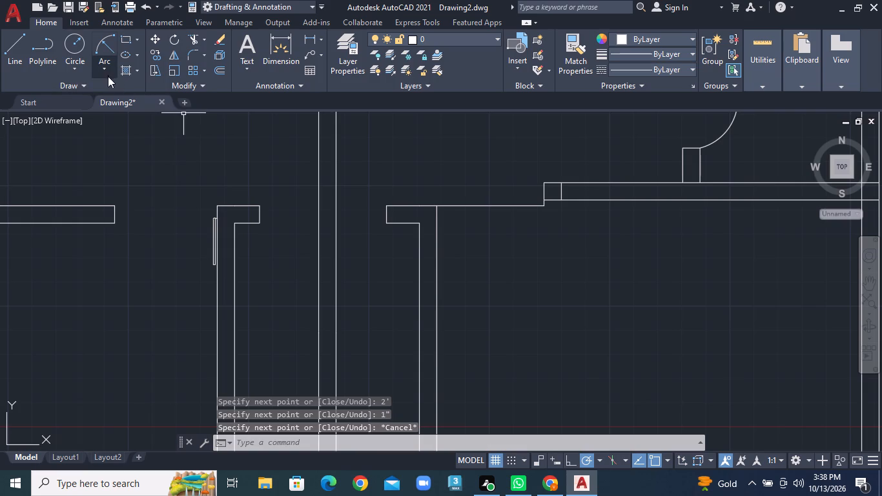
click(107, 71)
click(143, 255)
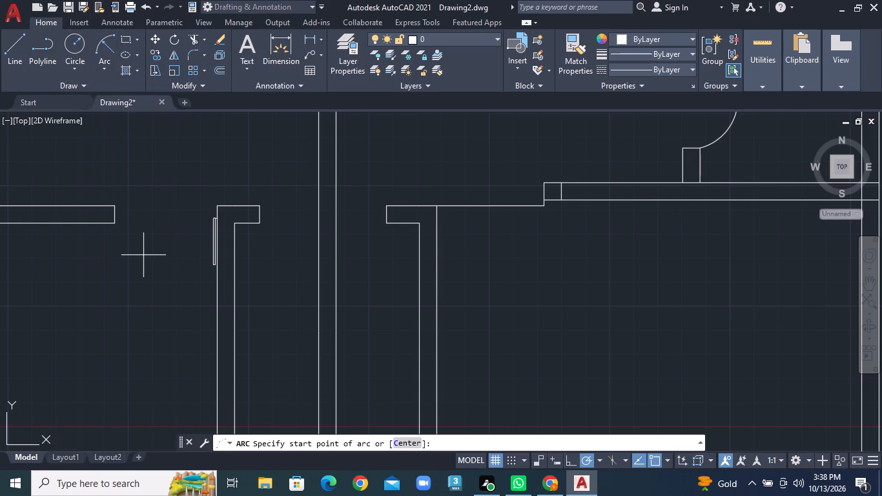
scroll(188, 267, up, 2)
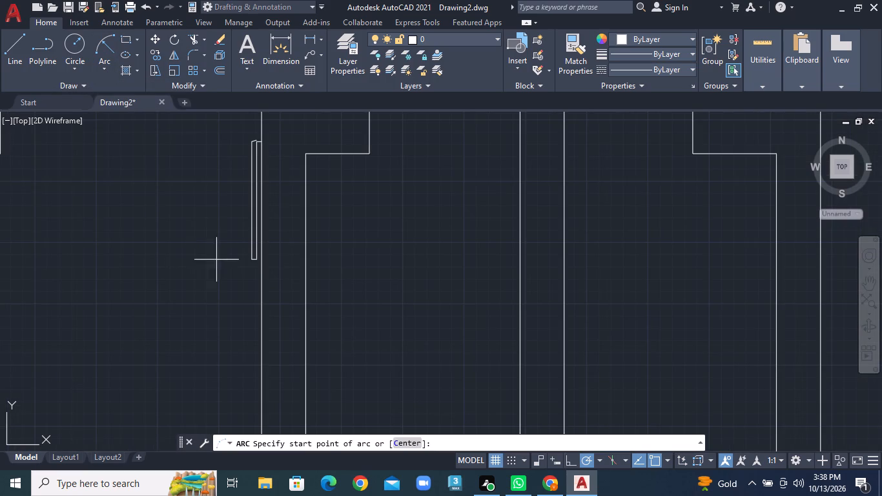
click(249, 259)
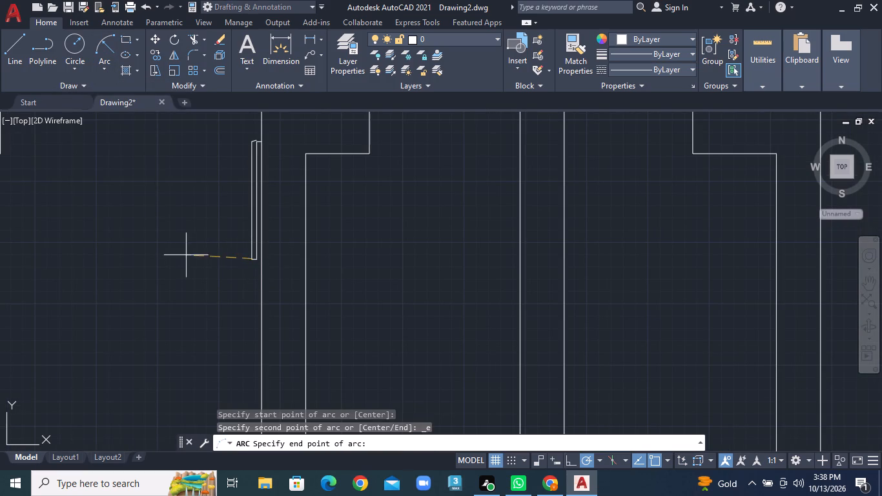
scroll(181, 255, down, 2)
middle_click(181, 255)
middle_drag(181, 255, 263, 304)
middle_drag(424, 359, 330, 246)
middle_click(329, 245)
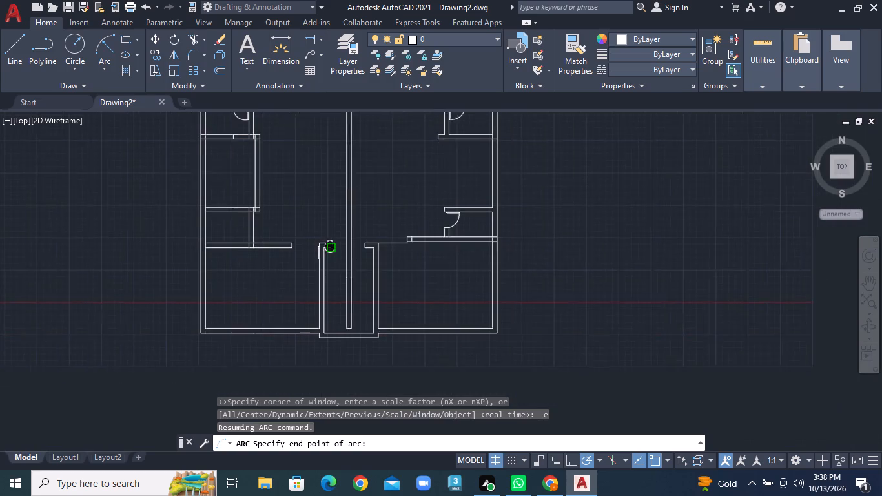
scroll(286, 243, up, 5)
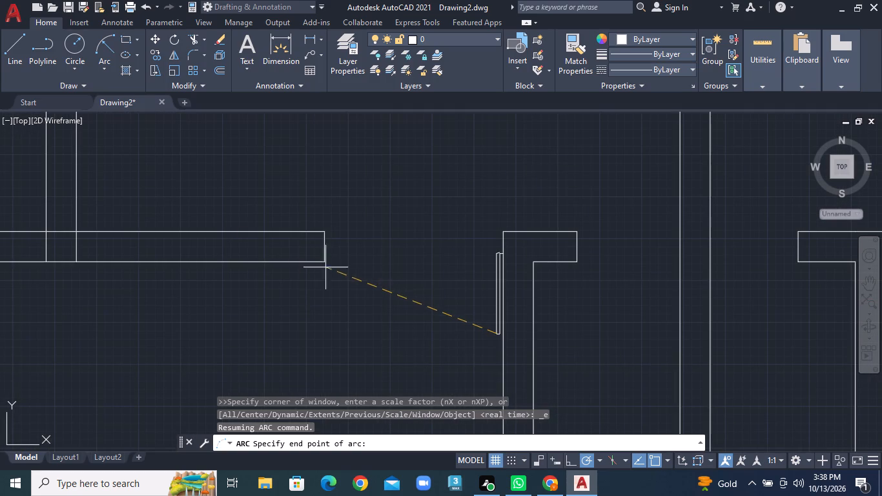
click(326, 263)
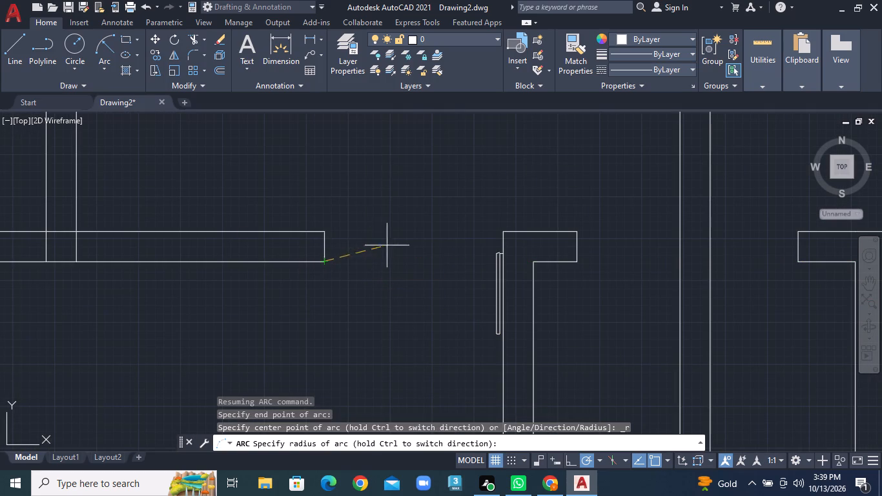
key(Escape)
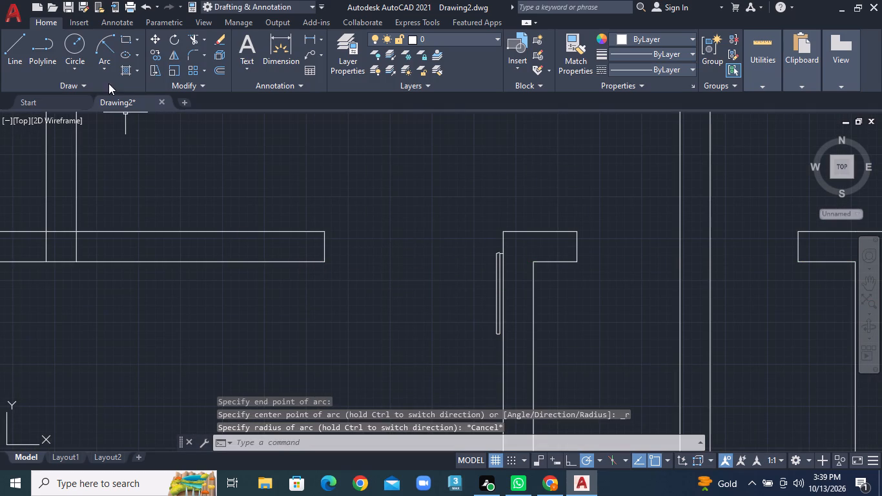
Draw a start-end-radius door swing arc from the lower corner of the lower-left room's top wall end to the door leaf's bottom corner.
click(105, 70)
click(150, 248)
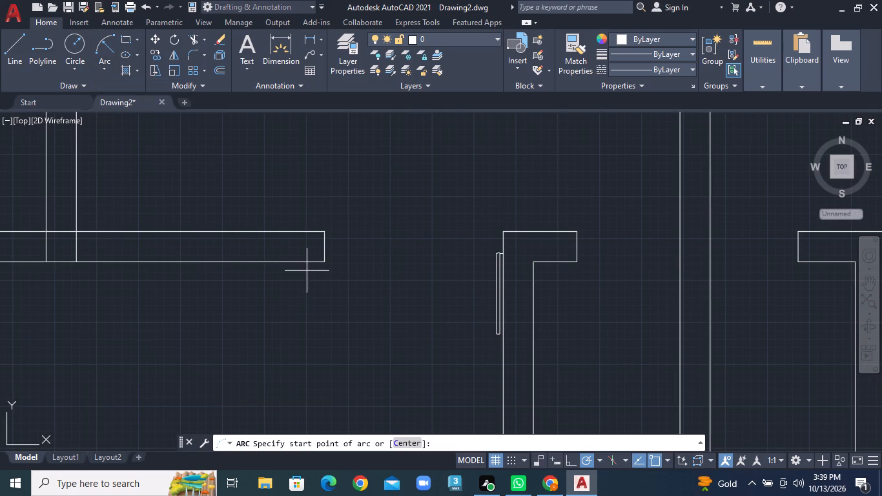
click(323, 265)
scroll(490, 355, up, 1)
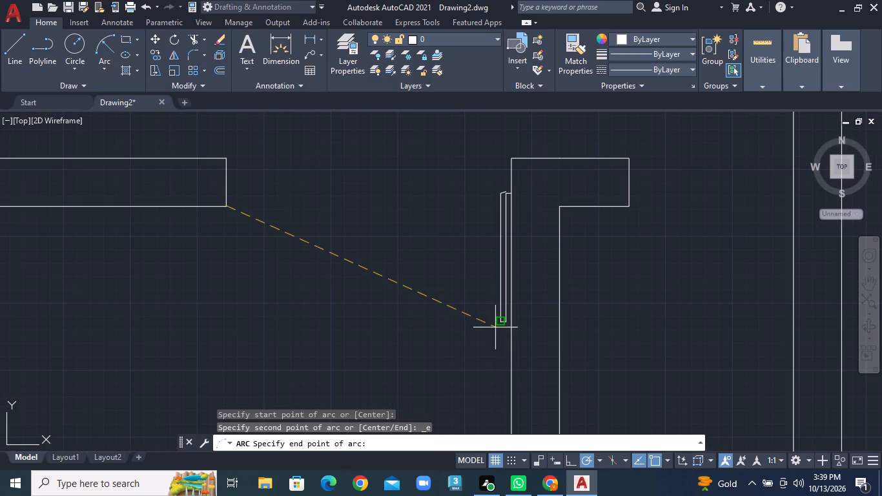
click(499, 322)
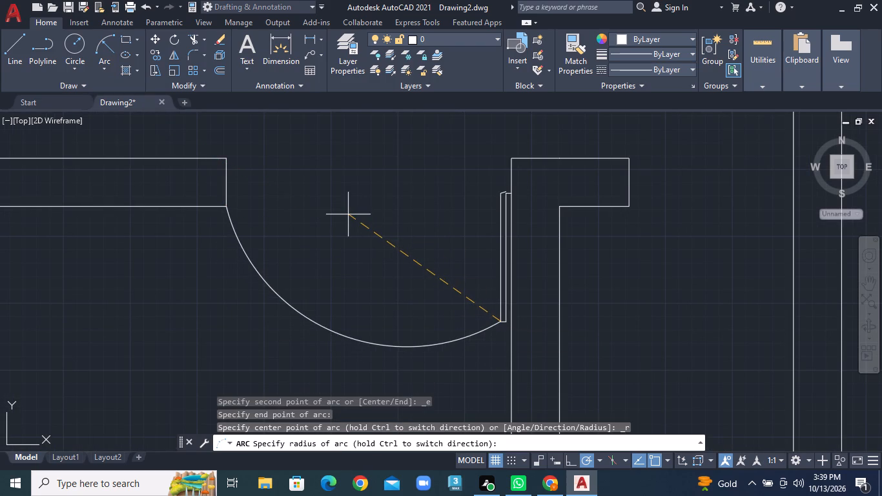
click(322, 201)
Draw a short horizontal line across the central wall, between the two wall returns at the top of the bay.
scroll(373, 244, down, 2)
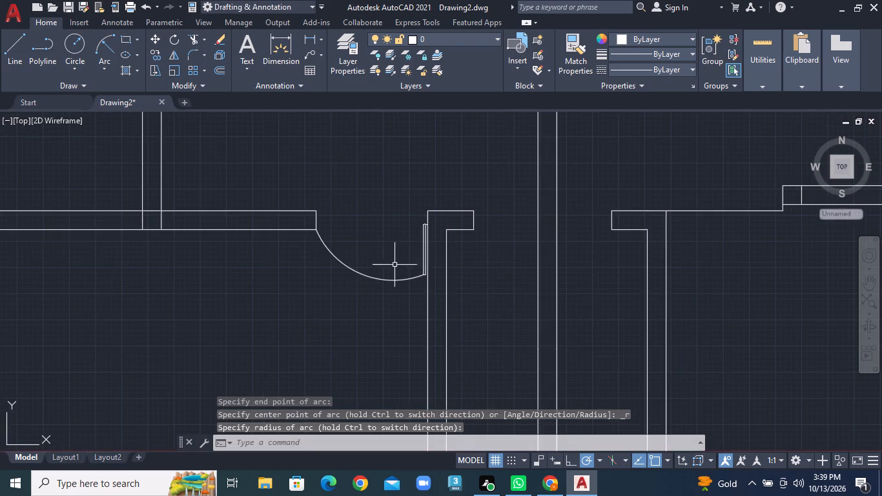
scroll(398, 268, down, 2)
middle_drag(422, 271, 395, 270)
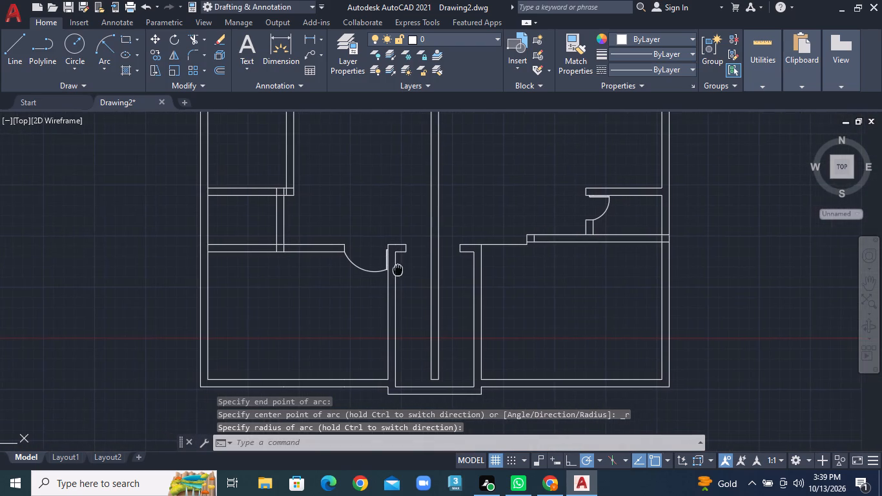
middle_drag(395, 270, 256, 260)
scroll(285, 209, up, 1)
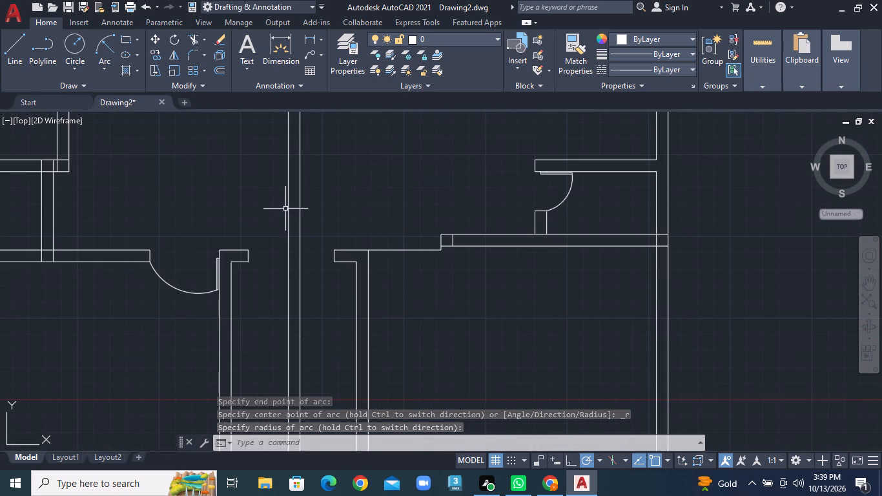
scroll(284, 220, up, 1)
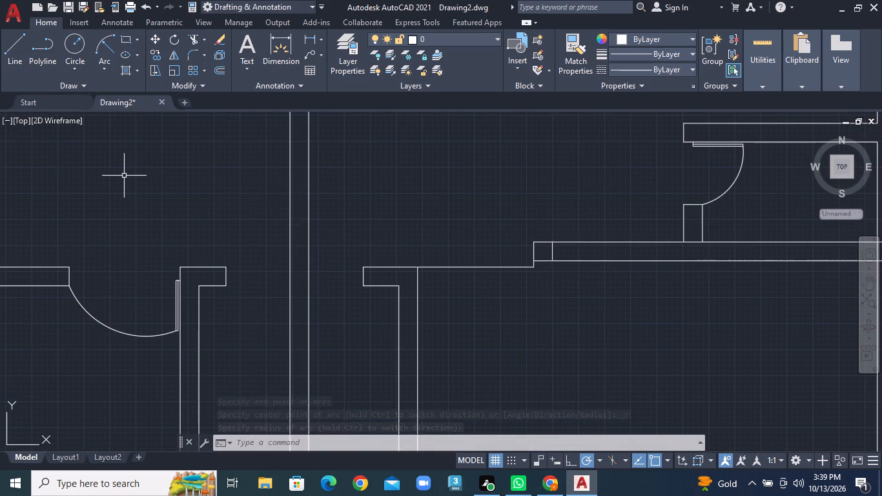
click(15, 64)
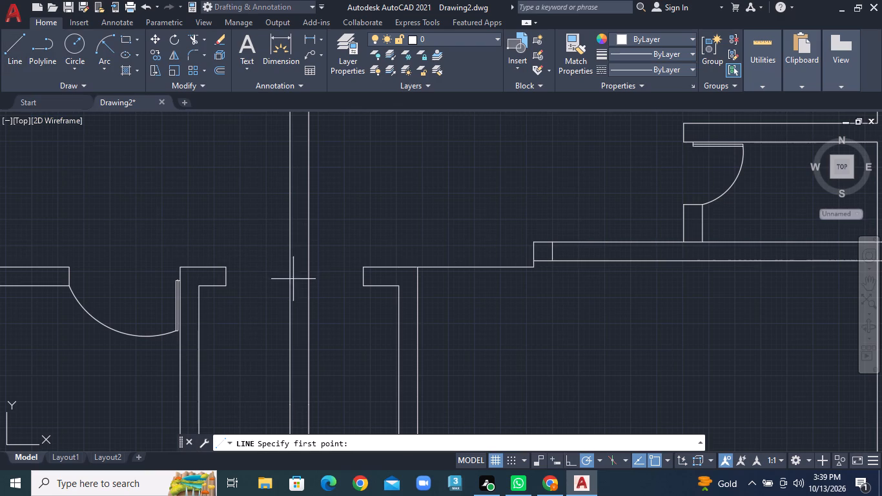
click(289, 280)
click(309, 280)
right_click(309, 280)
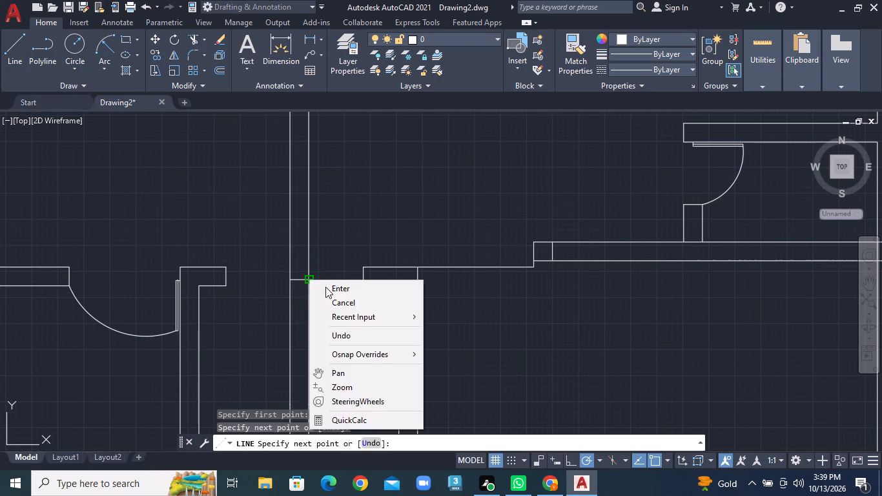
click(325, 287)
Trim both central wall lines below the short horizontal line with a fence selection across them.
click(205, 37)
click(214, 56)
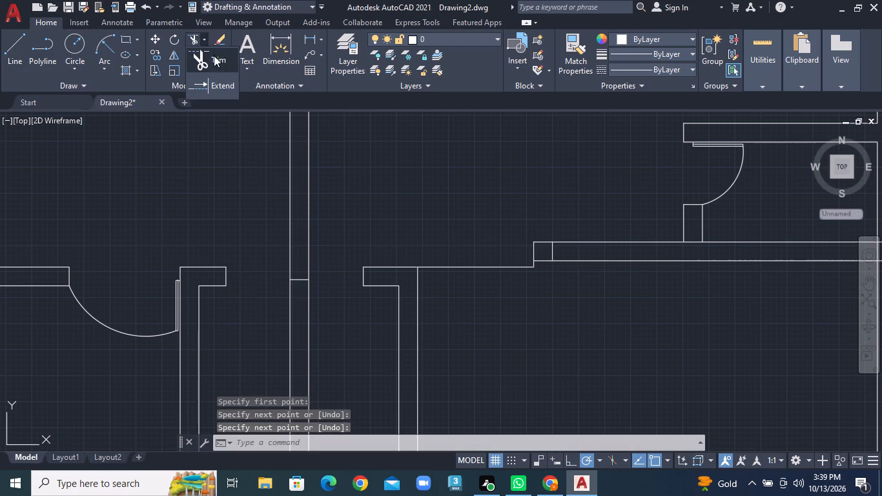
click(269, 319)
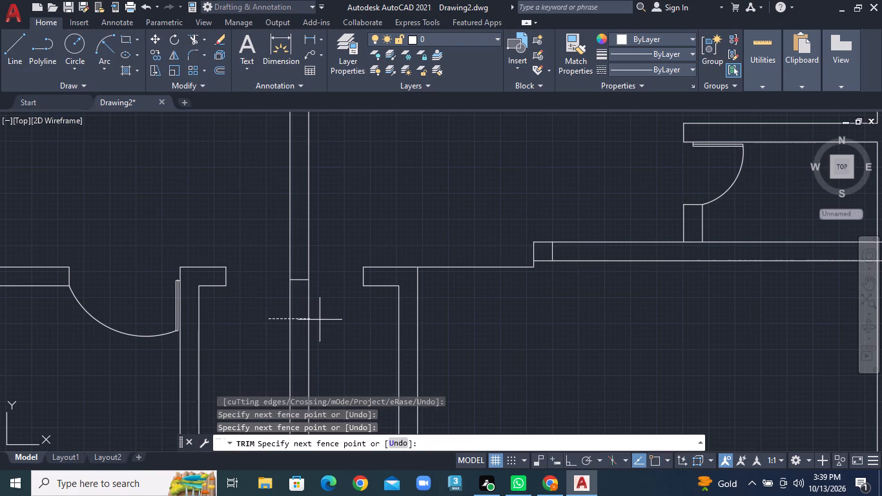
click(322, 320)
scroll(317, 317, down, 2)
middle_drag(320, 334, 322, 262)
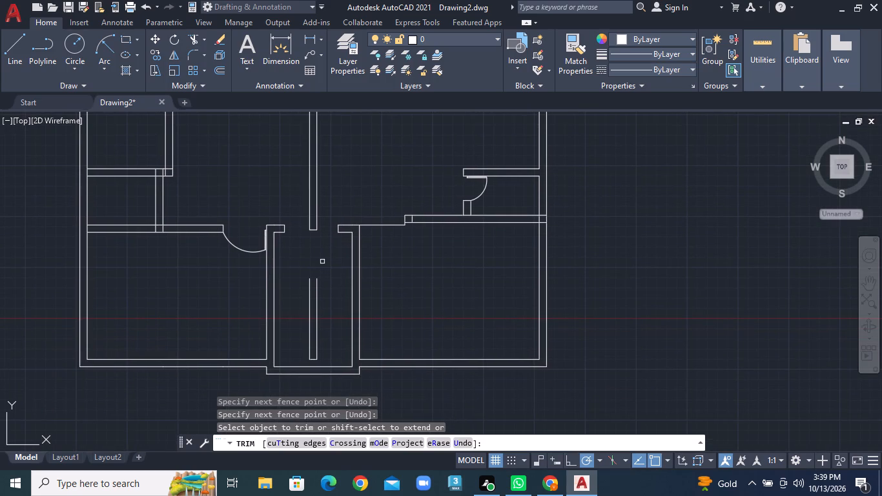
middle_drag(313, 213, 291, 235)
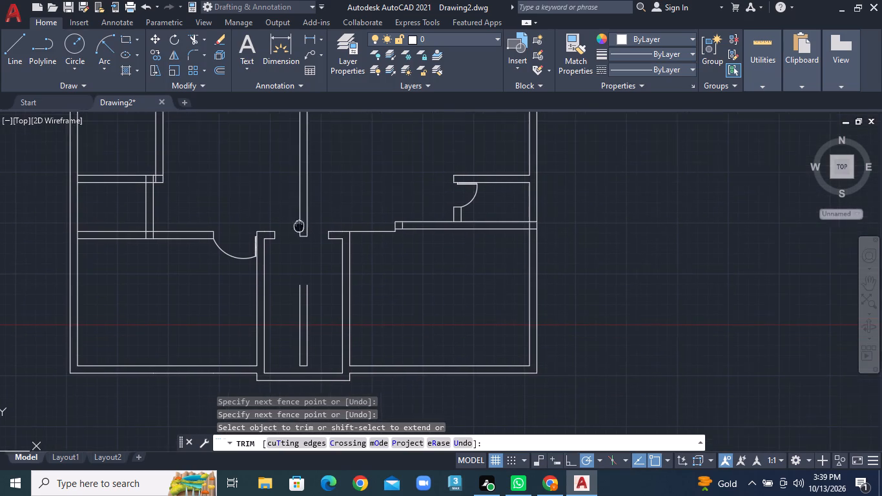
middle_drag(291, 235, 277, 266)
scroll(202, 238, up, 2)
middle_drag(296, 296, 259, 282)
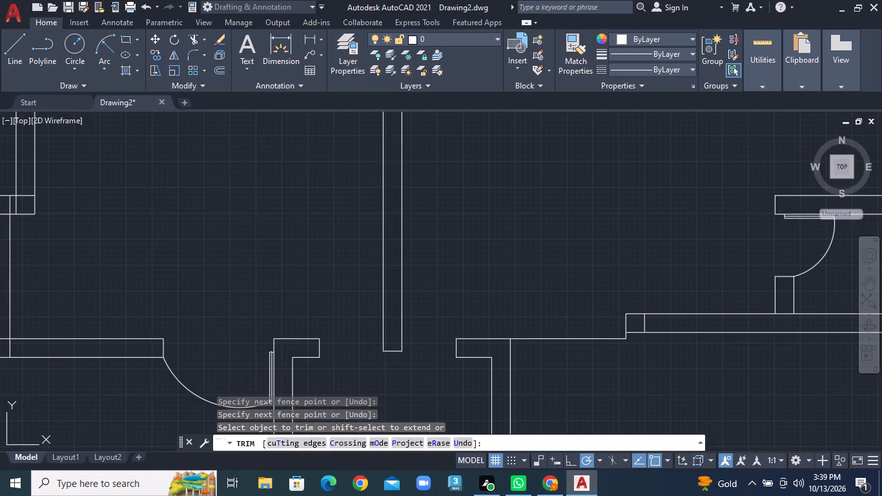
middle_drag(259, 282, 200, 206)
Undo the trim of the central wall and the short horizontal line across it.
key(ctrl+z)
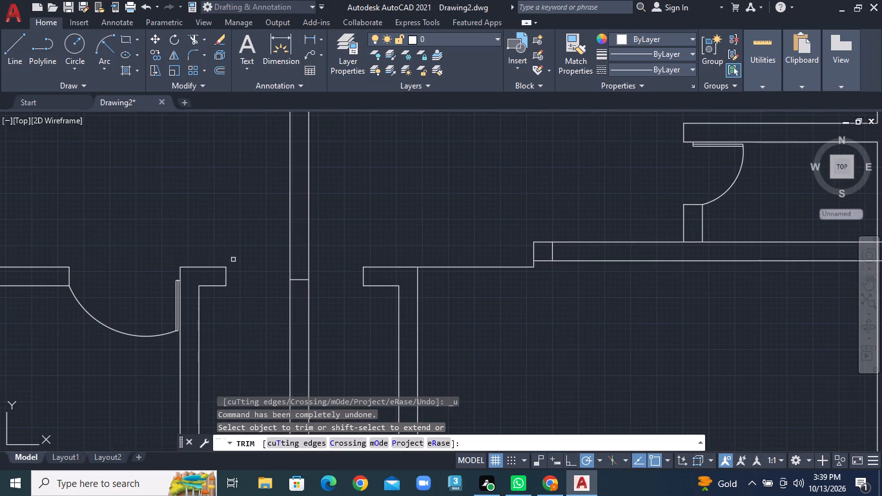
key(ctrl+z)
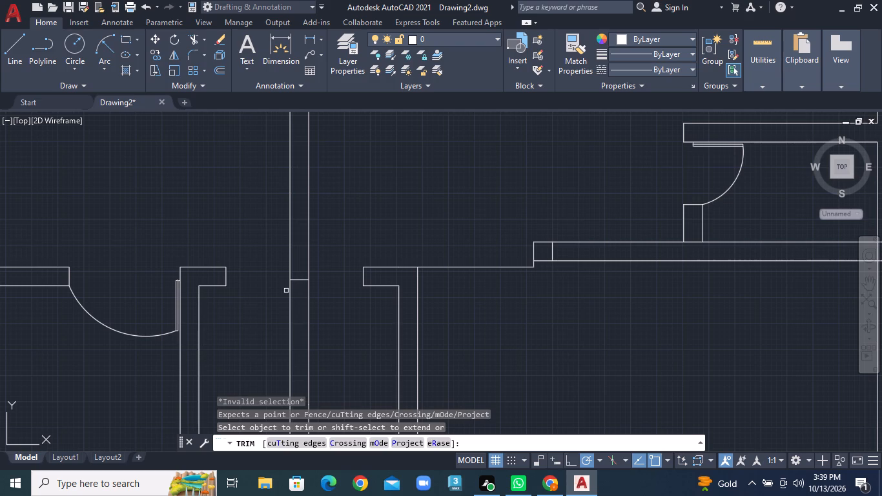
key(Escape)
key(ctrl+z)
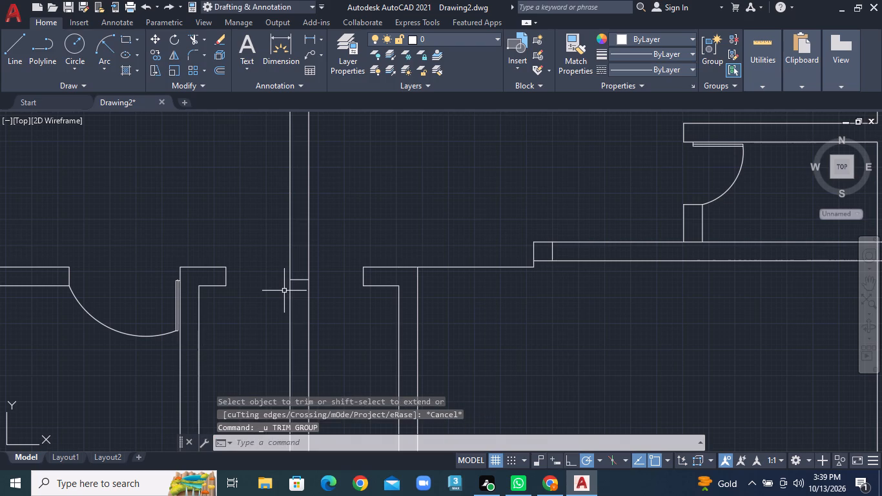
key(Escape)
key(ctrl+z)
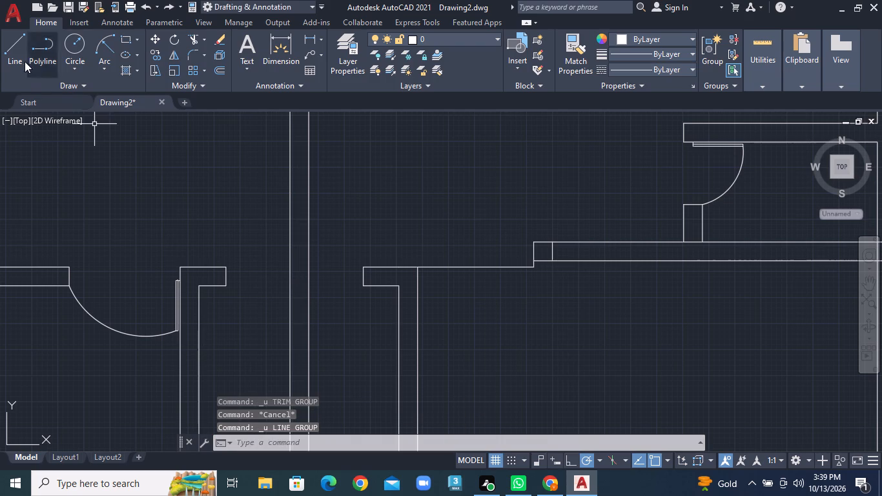
Draw a short horizontal line across the central wall, just above the lower edges of the bay's two wall returns.
click(21, 57)
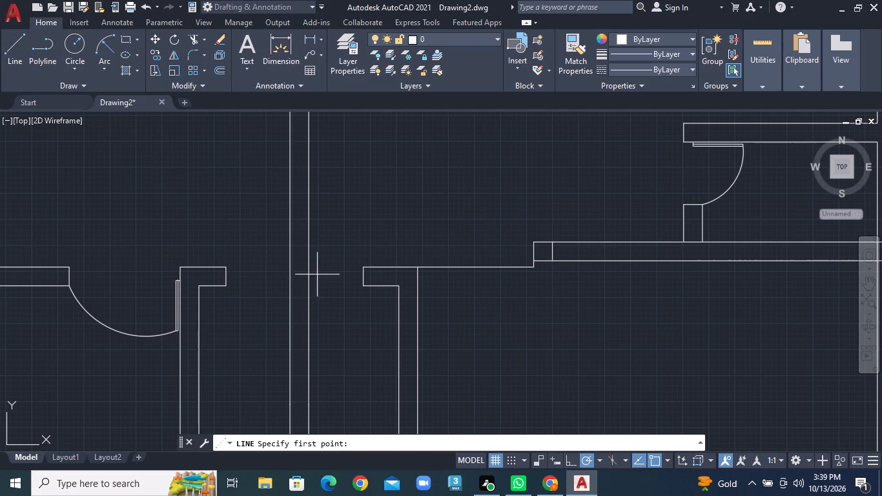
click(290, 284)
click(306, 284)
right_click(306, 284)
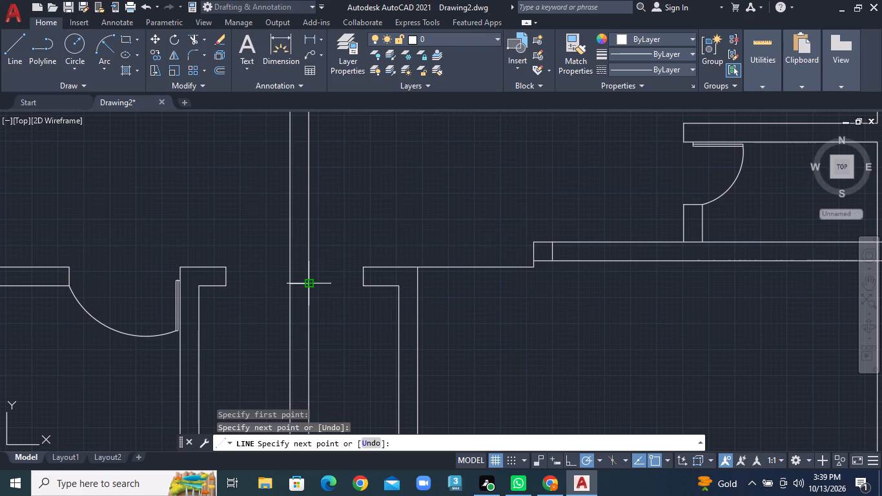
click(325, 286)
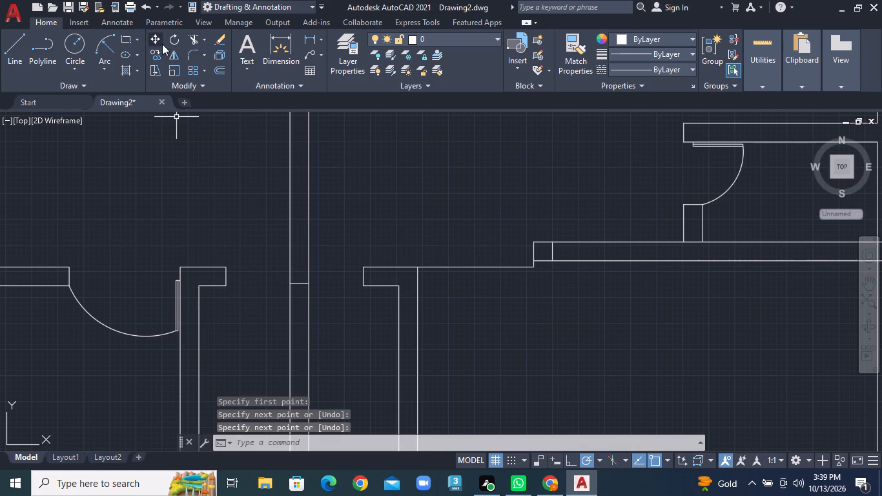
Draw a 1" by 2' door leaf outline along the central wall's left face, rising from the short horizontal line.
click(19, 49)
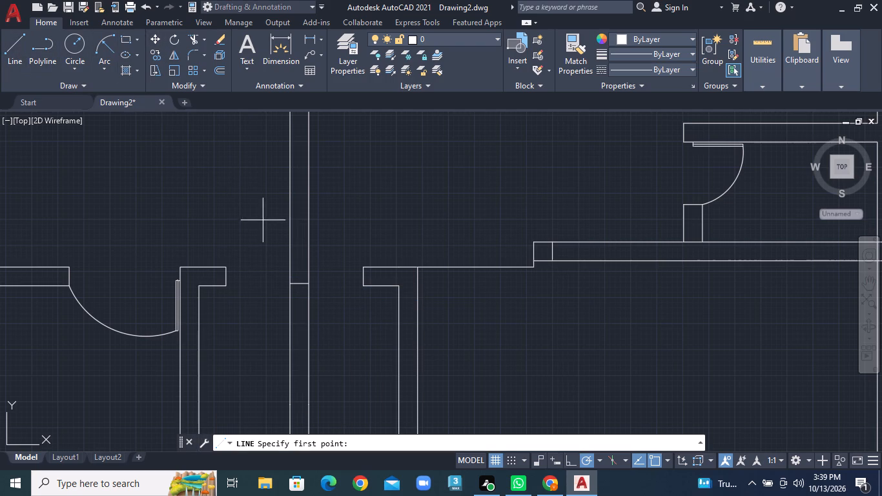
click(285, 281)
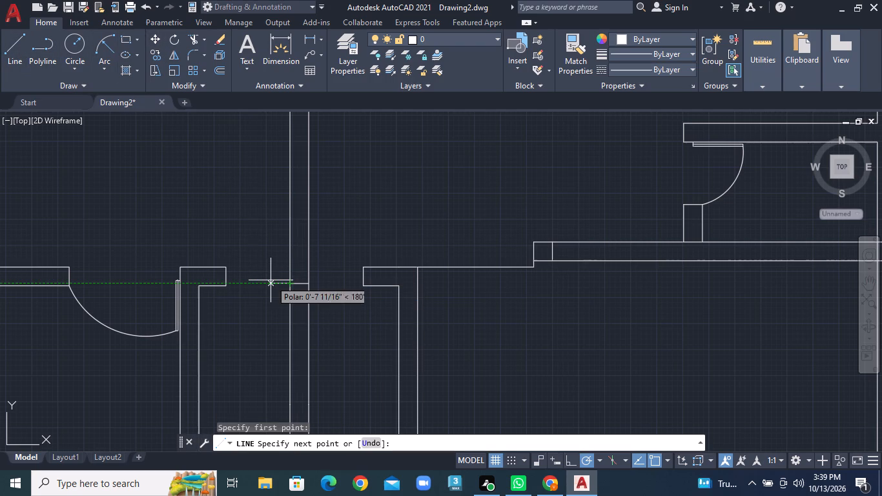
text(1")
key(Return)
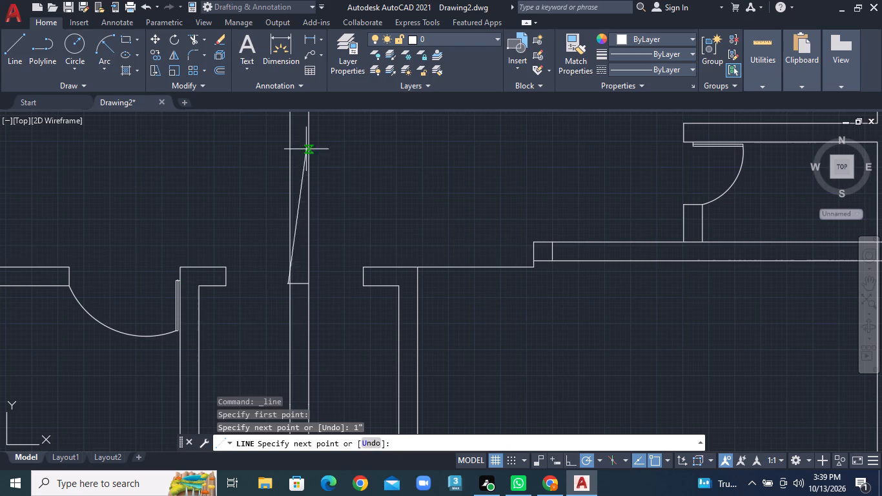
text(2')
key(Return)
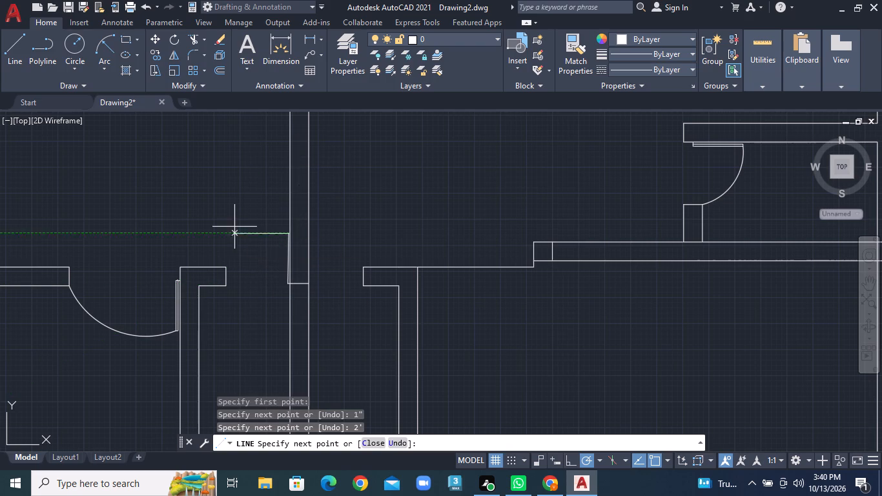
text(1")
key(Return)
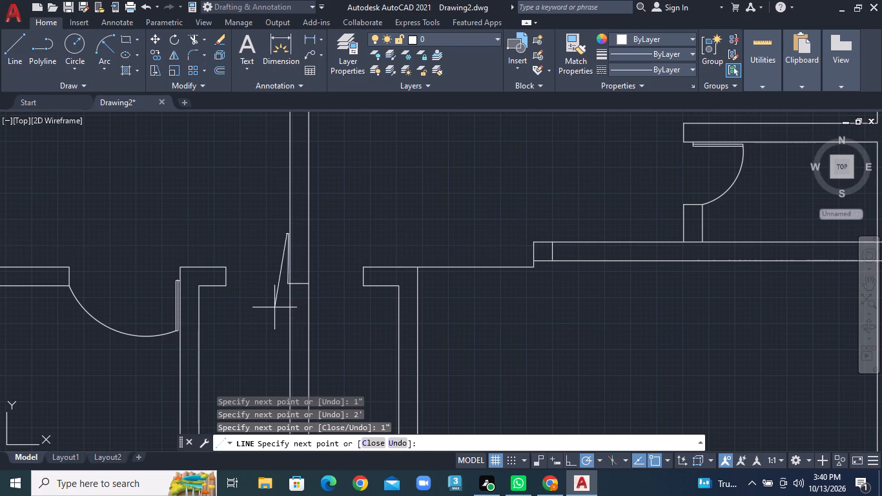
text(2')
key(Return)
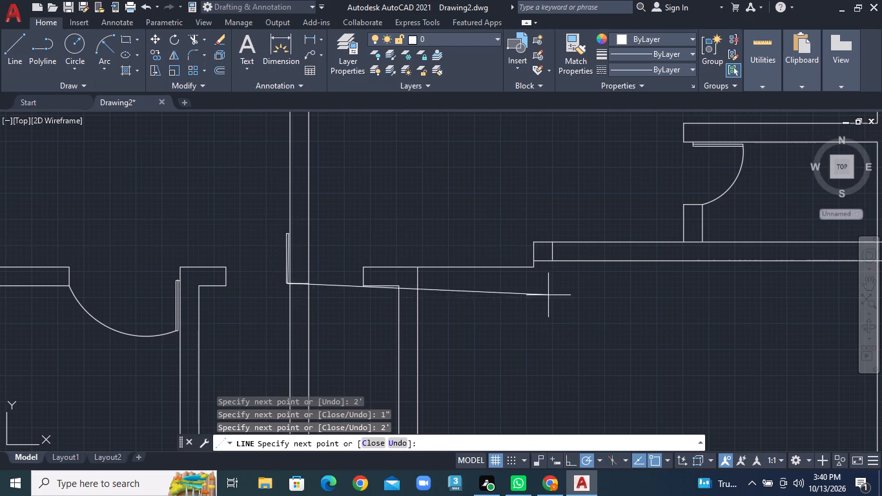
text(1")
key(Return)
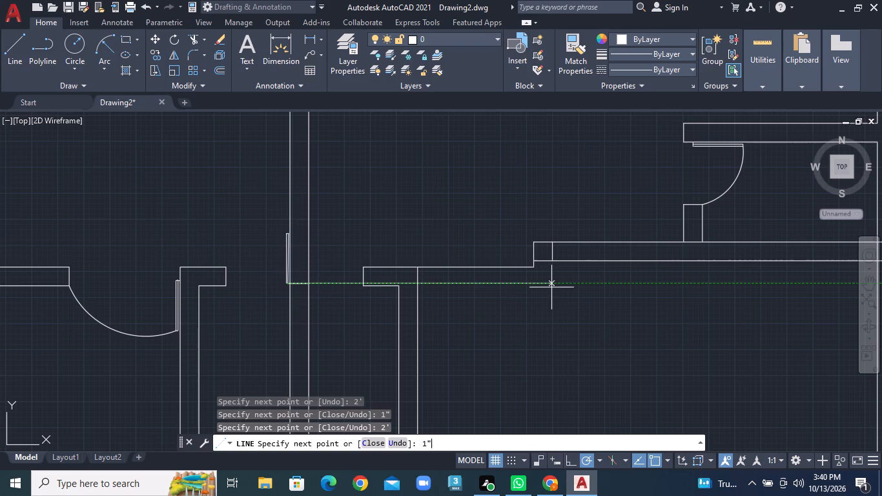
Draw a 1" by 2' door leaf outline along the central wall's right face, rising from the short horizontal line.
right_click(385, 200)
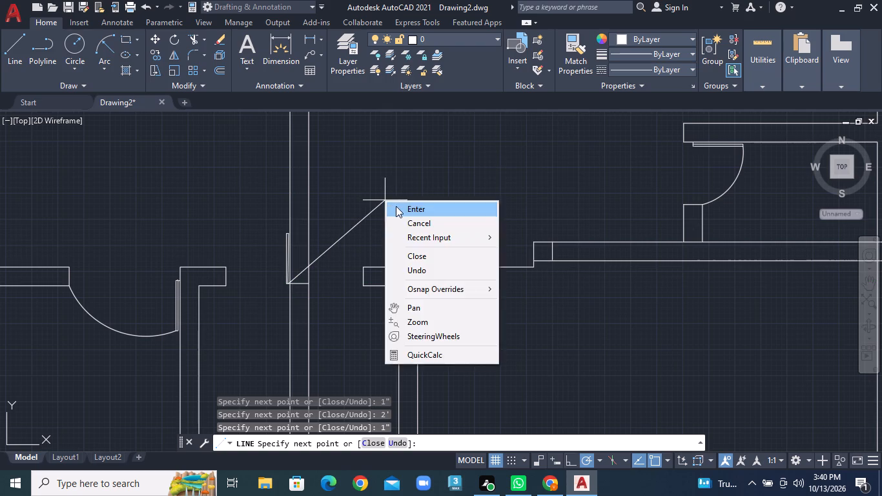
click(396, 206)
click(13, 50)
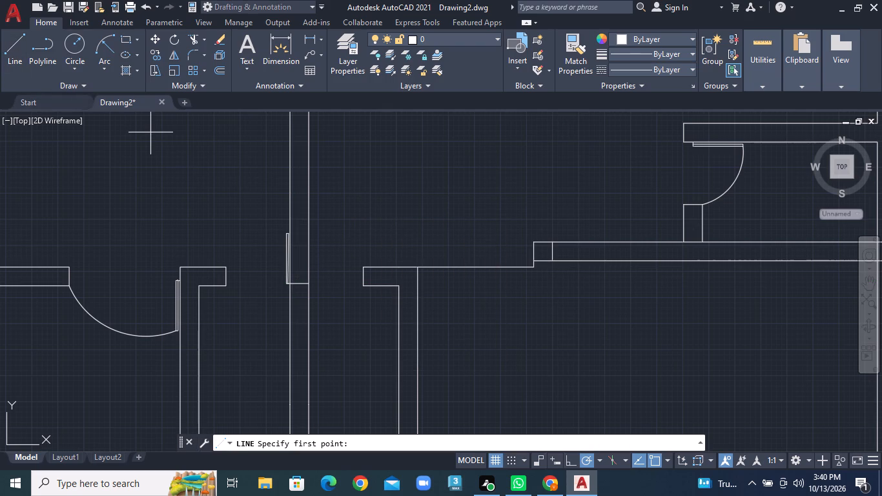
click(312, 283)
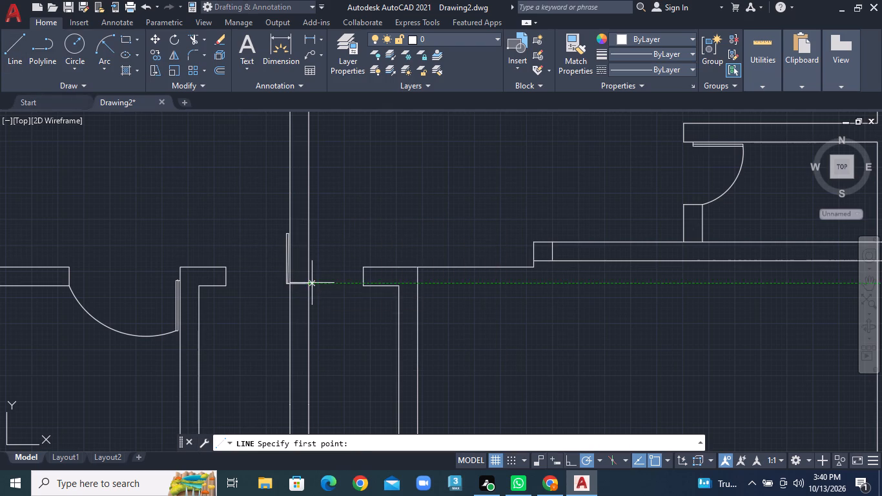
text(1")
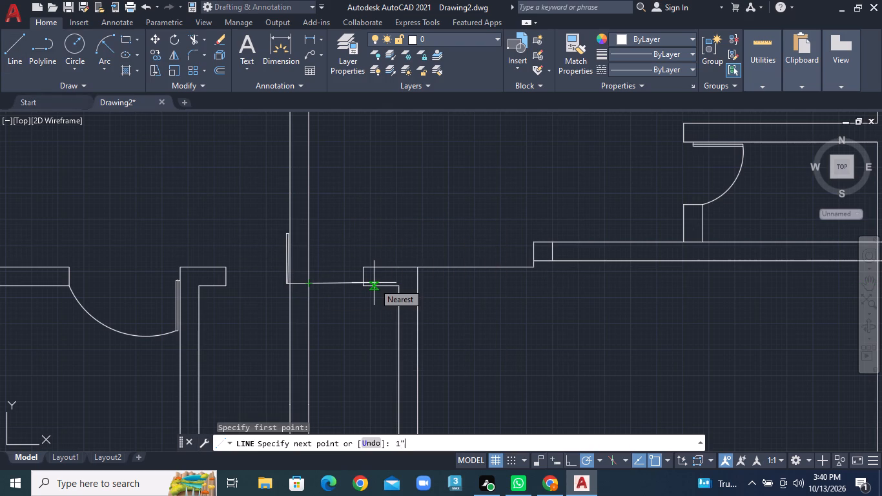
key(Return)
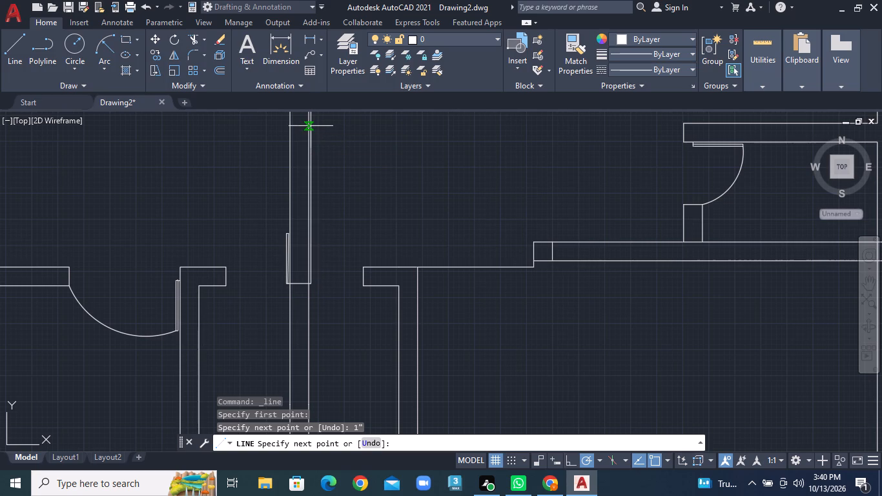
text(2')
key(Return)
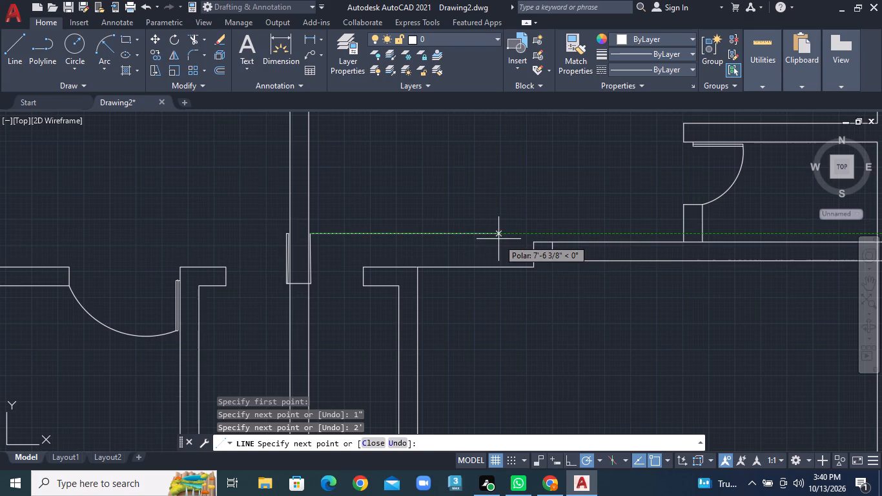
text(1")
key(Return)
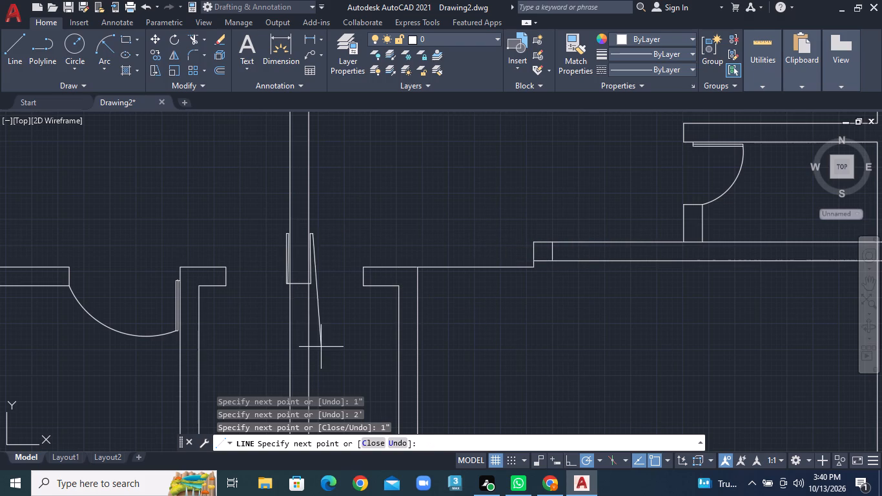
text(2')
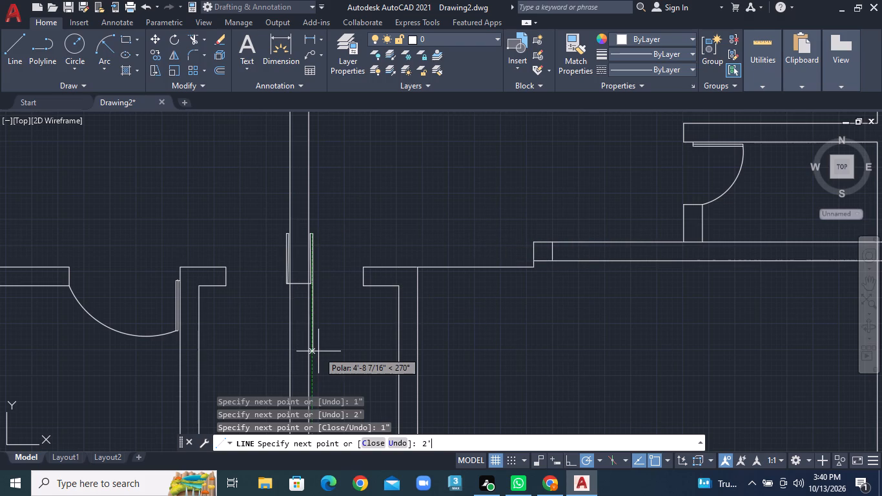
key(Return)
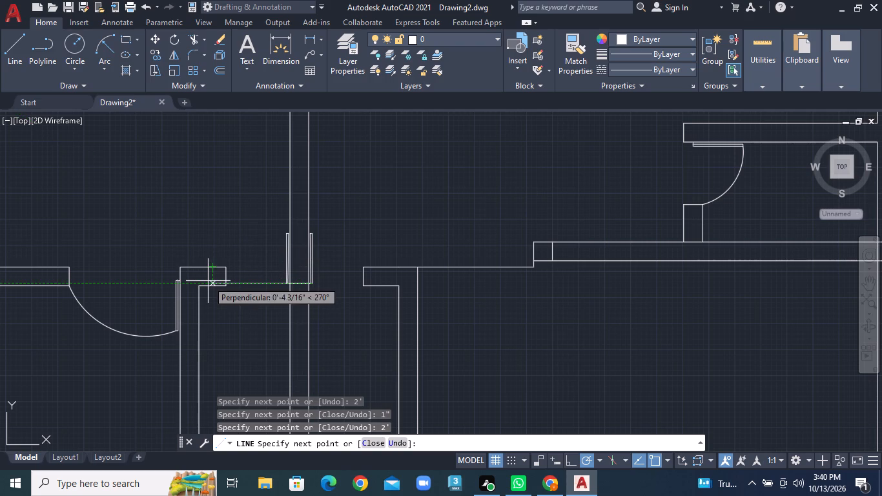
text(1")
key(Return)
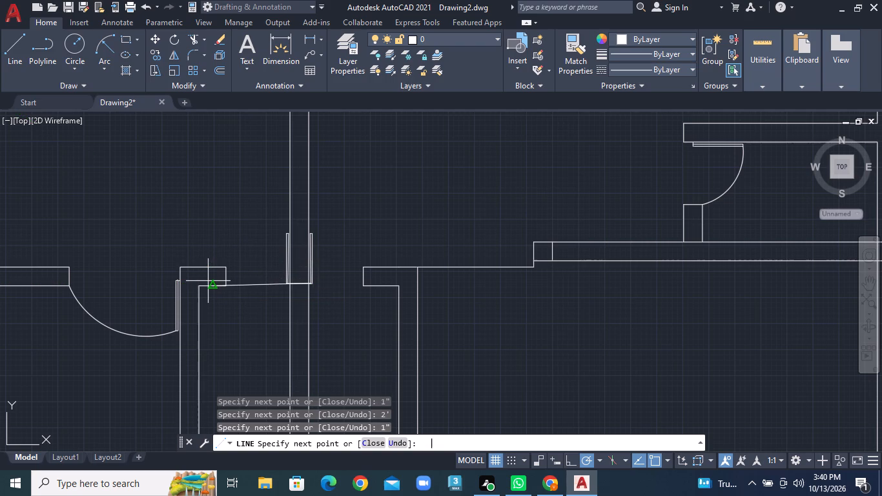
right_click(407, 177)
click(420, 189)
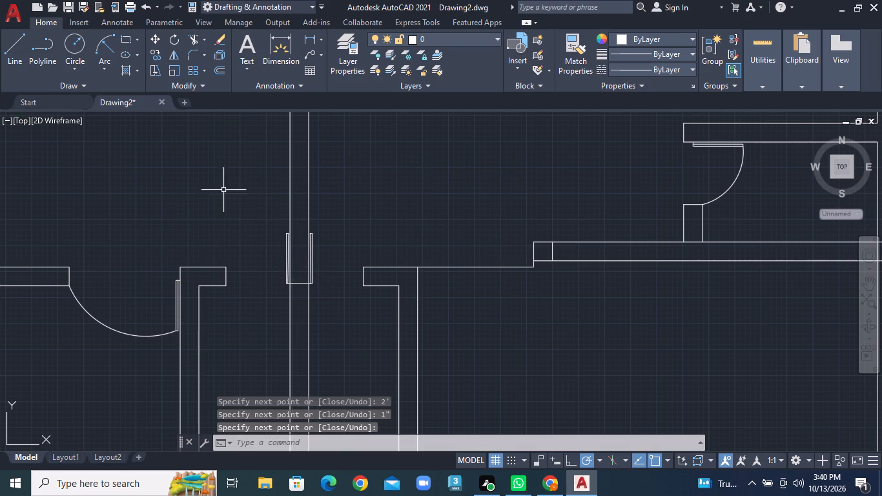
Draw a start-end-radius swing arc from the left door leaf's top outer corner to the left wall return's upper corner.
click(107, 67)
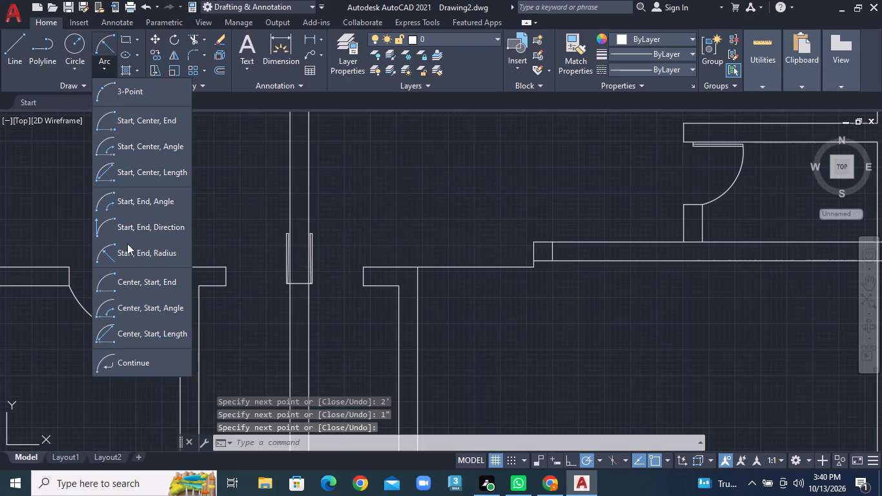
click(129, 248)
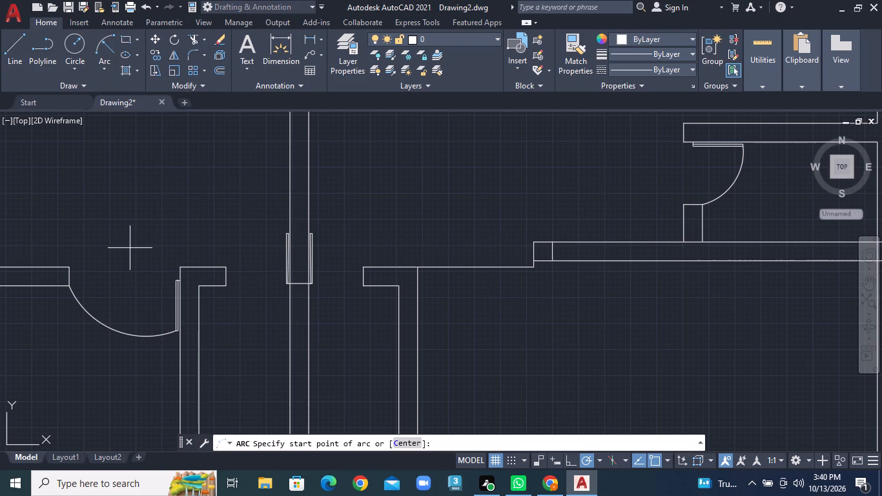
scroll(133, 276, up, 1)
scroll(373, 211, up, 1)
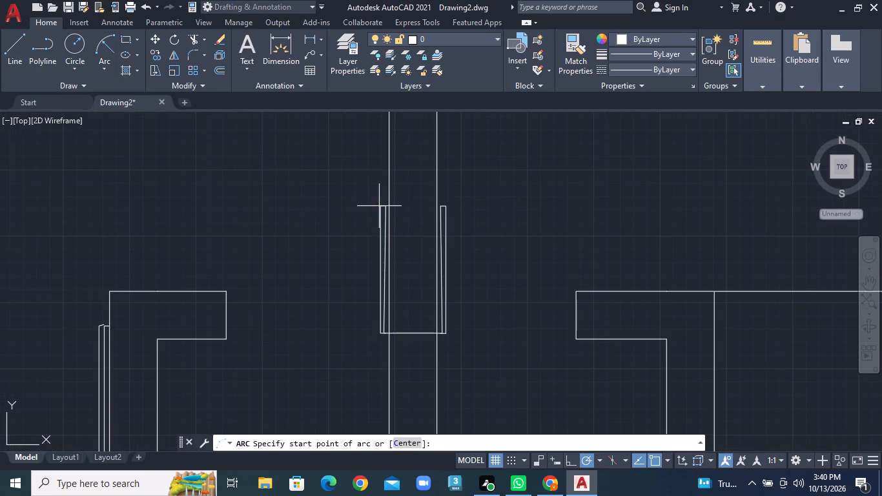
click(379, 206)
click(232, 289)
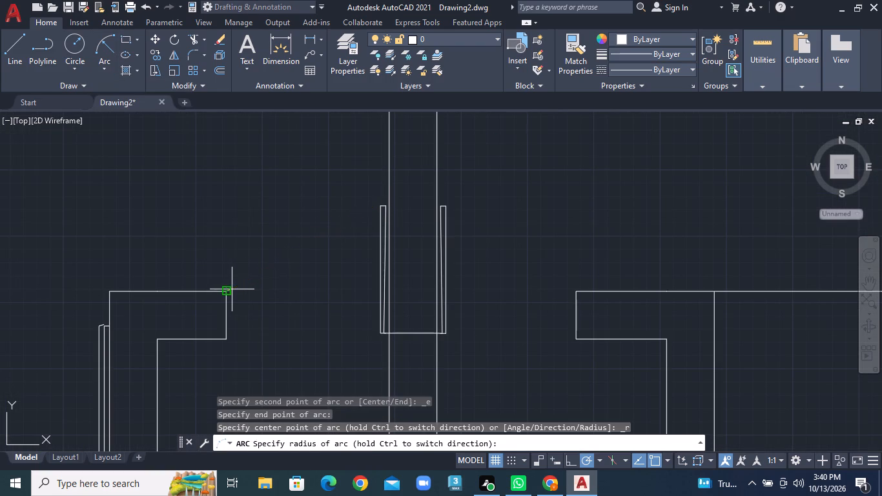
click(340, 227)
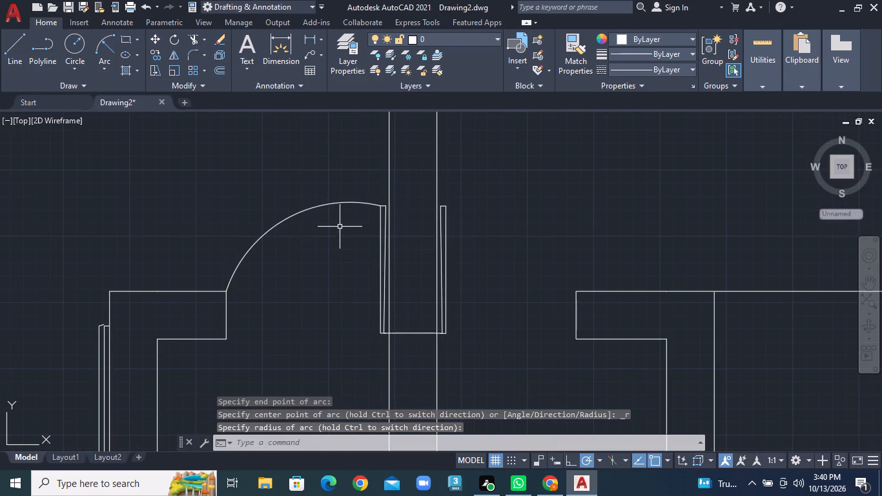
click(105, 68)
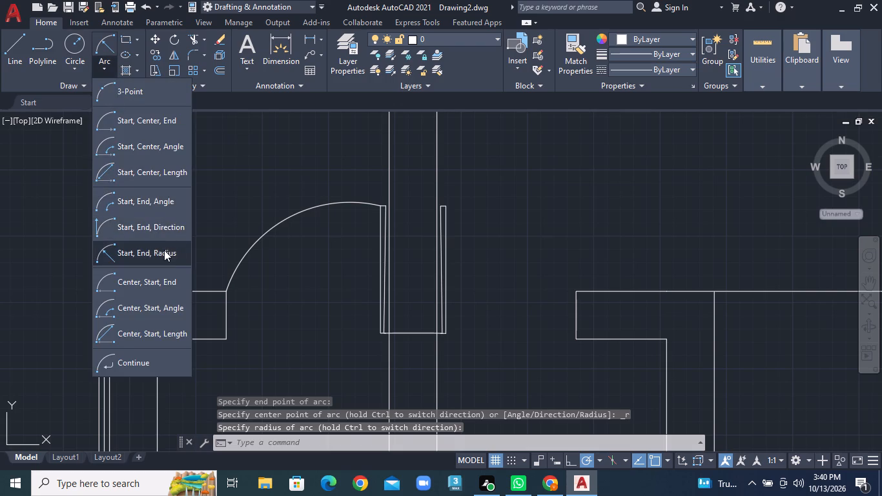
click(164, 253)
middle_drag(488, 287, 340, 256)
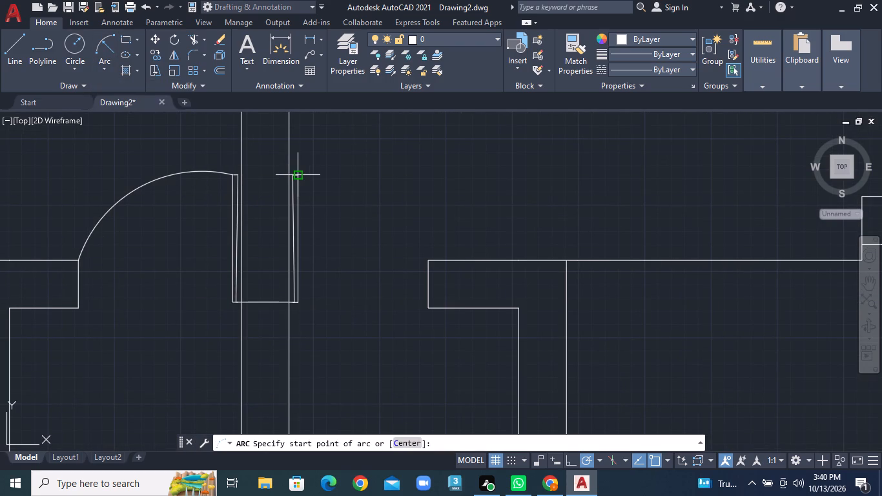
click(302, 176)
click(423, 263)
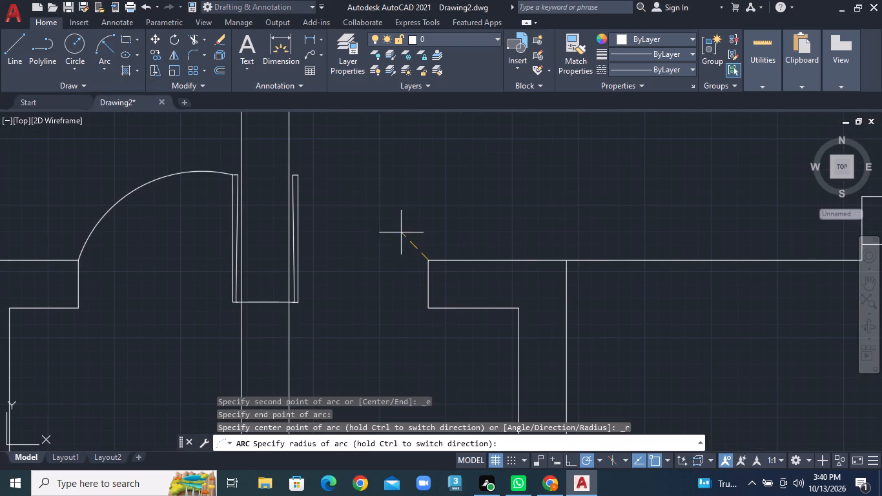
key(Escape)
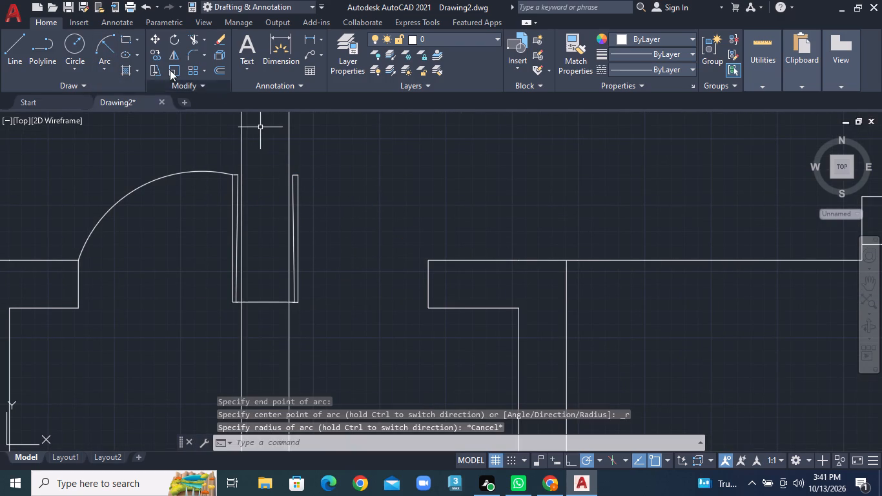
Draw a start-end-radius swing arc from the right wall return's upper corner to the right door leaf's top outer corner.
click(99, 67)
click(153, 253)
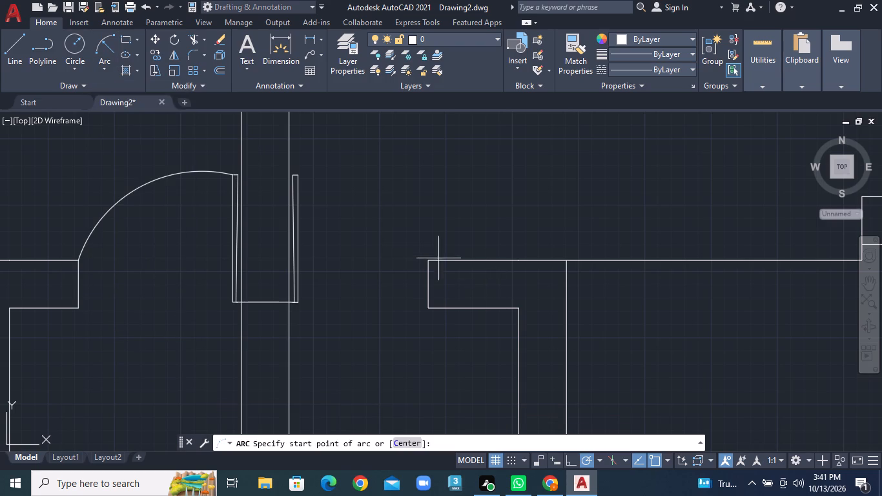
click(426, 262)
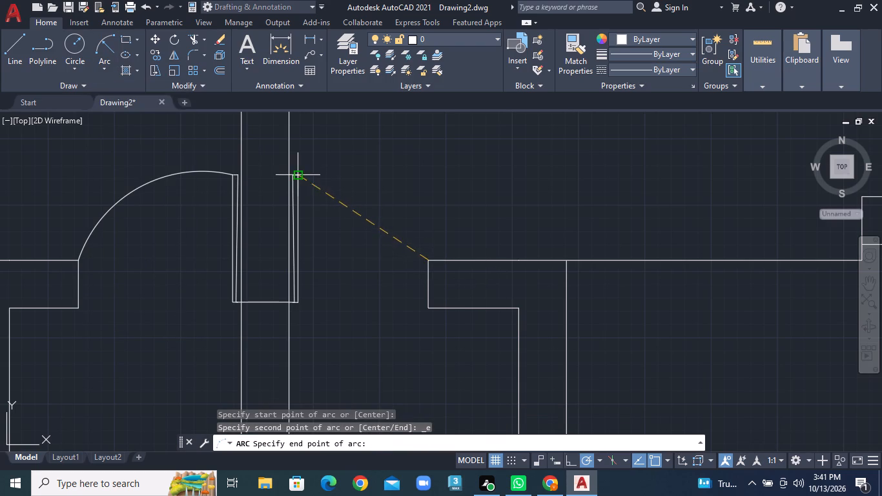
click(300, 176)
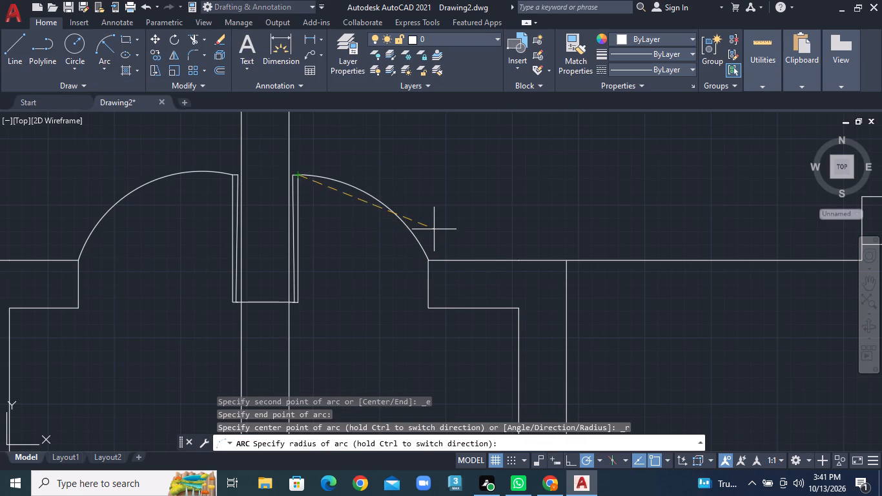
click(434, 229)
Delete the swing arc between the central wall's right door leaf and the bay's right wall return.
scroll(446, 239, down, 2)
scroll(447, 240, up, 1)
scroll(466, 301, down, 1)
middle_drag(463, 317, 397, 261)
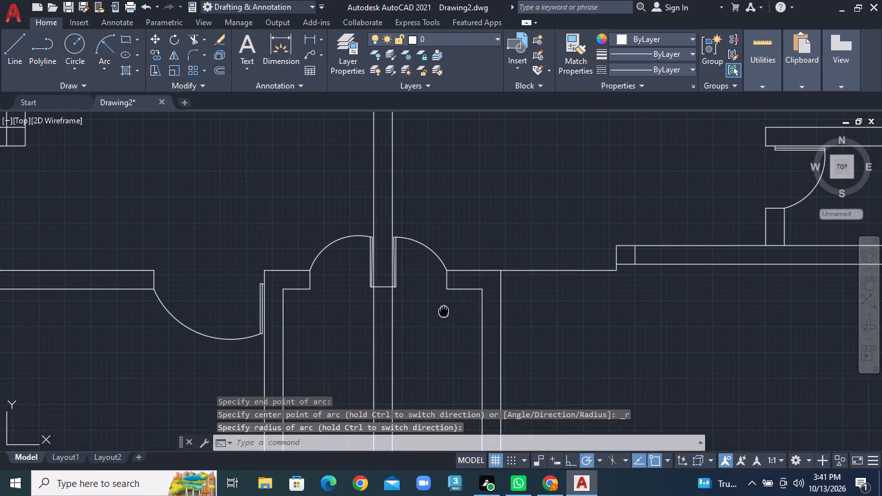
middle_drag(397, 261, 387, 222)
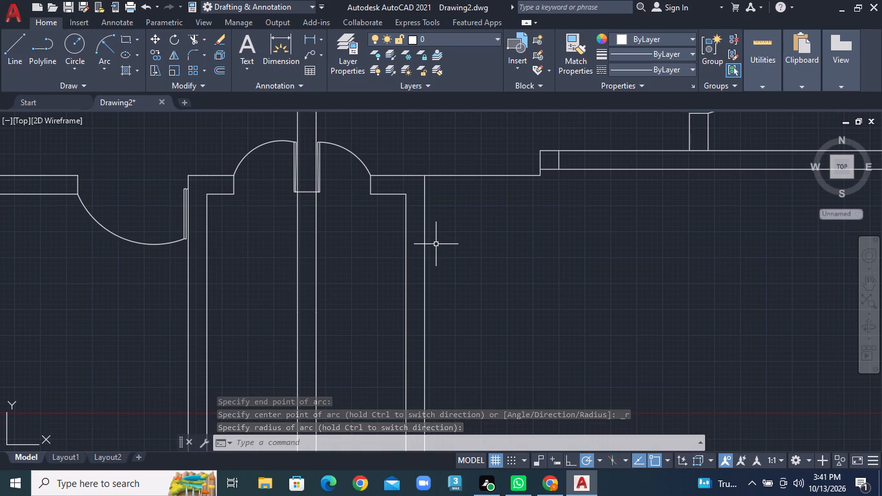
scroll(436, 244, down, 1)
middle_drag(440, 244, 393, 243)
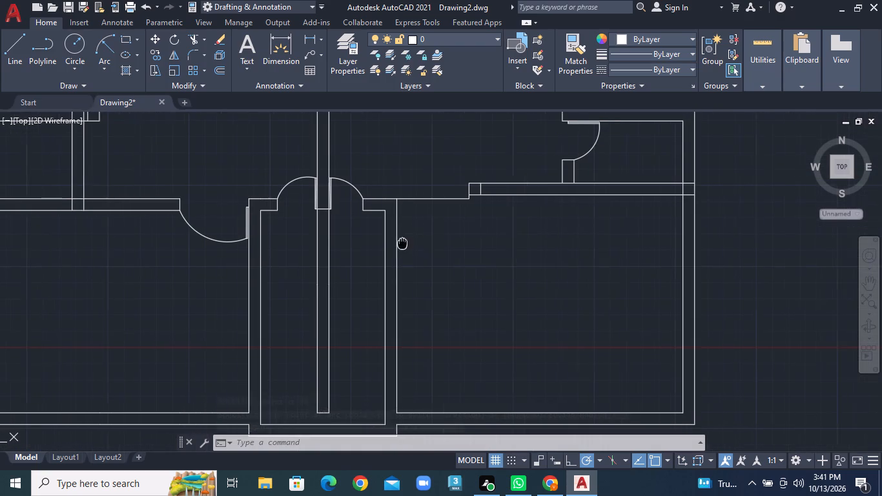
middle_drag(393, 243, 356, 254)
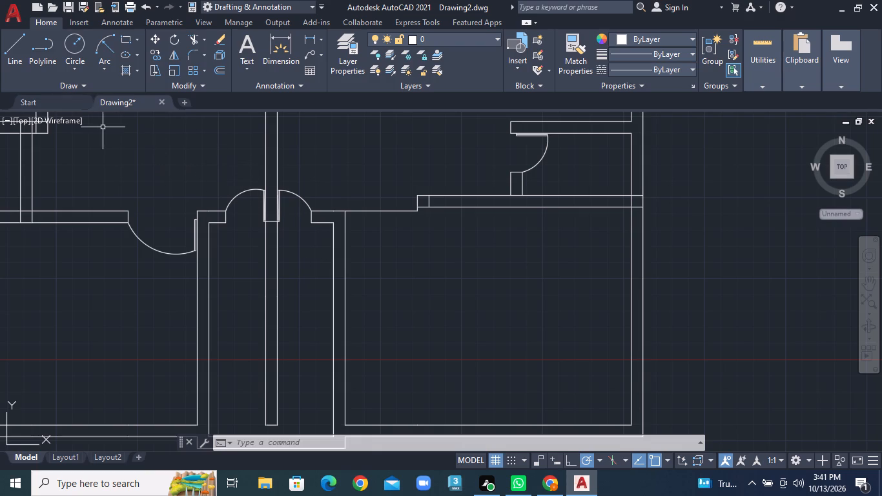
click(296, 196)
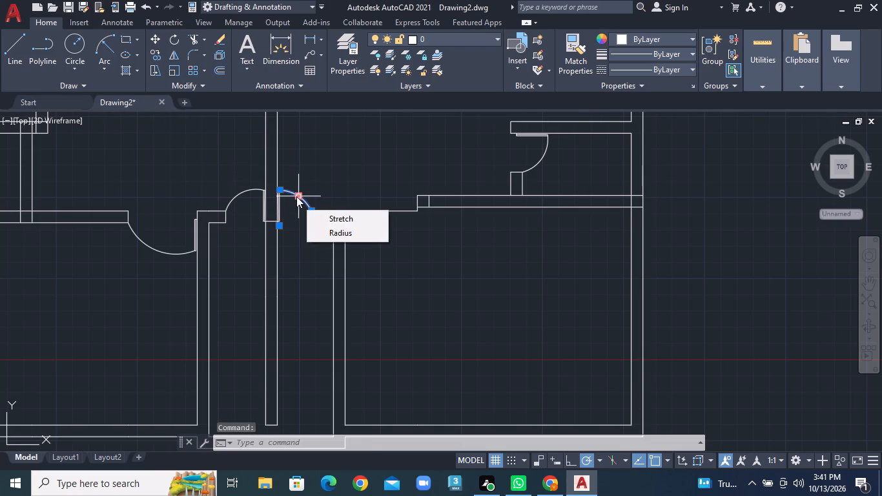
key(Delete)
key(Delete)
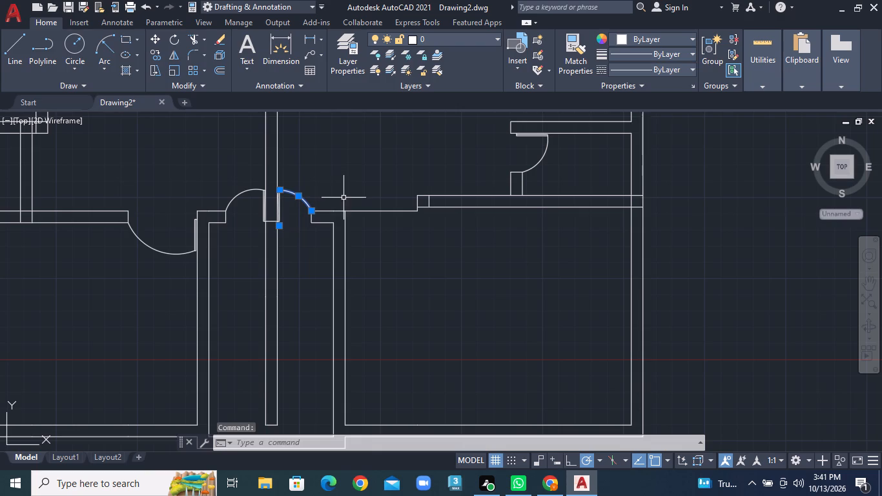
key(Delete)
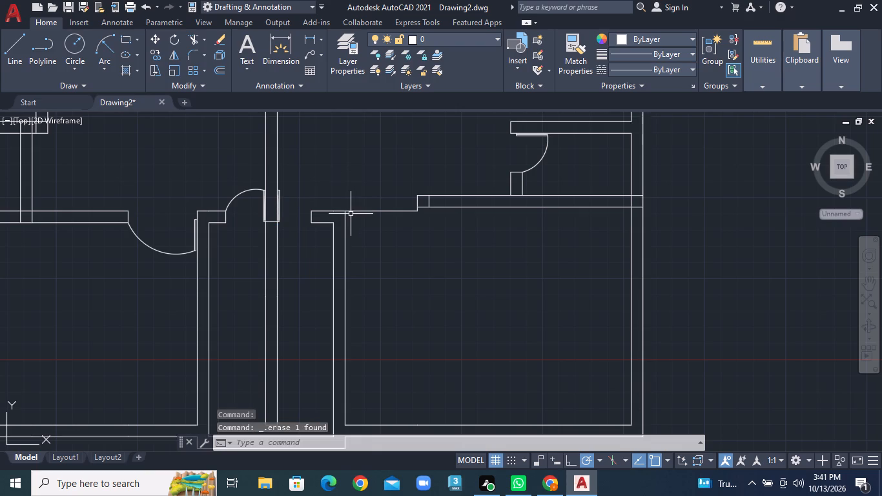
Draw a short horizontal line across the bay's right wall, a little below its wall return.
click(10, 60)
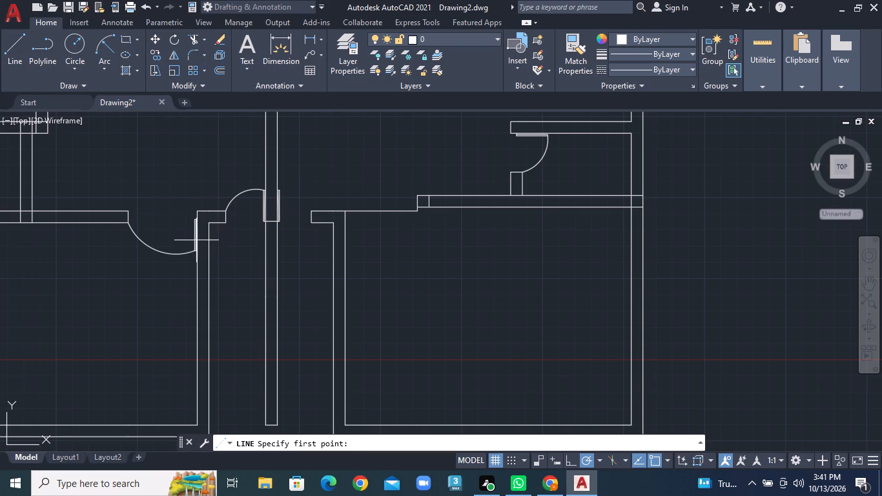
click(334, 254)
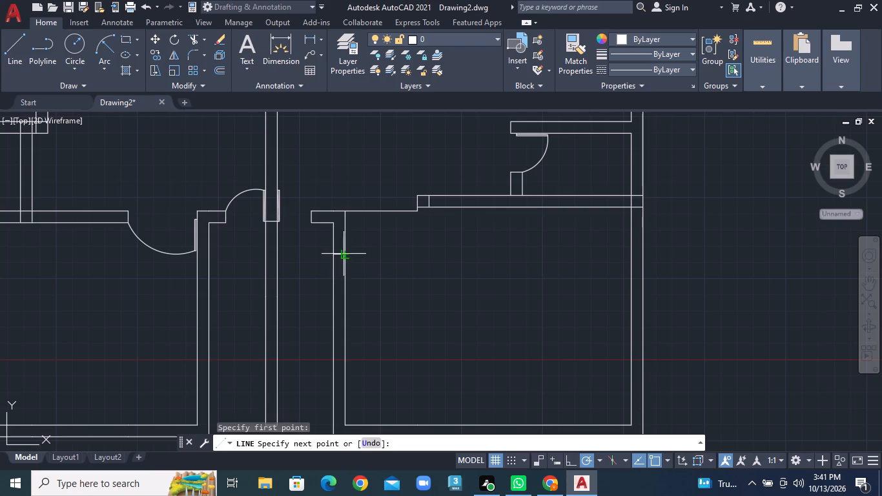
click(344, 254)
right_click(344, 254)
click(358, 260)
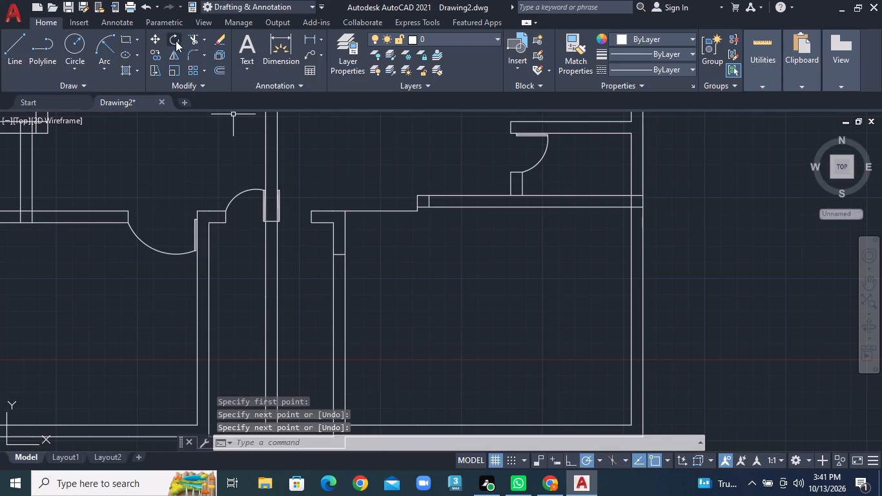
Trim away the bay's right wall return, the wall faces above the short horizontal line, and the stepped link to the neighbouring horizontal wall.
click(204, 37)
click(208, 56)
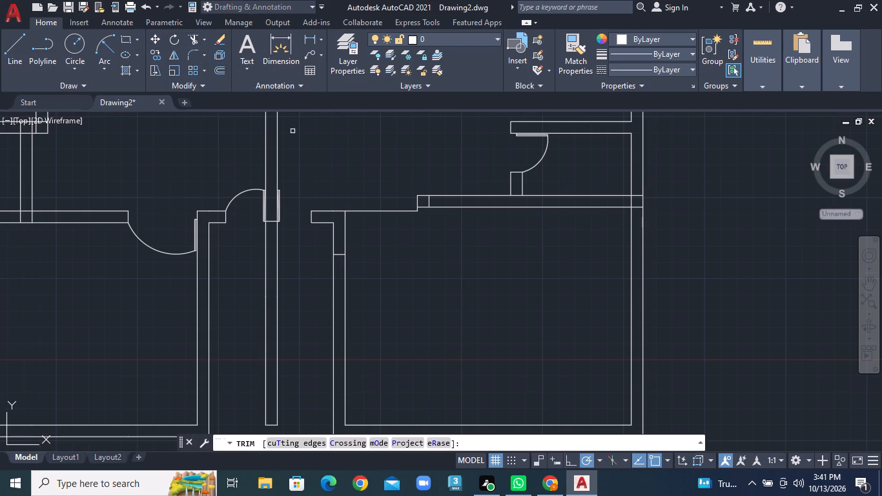
click(325, 194)
click(322, 234)
click(320, 229)
click(366, 235)
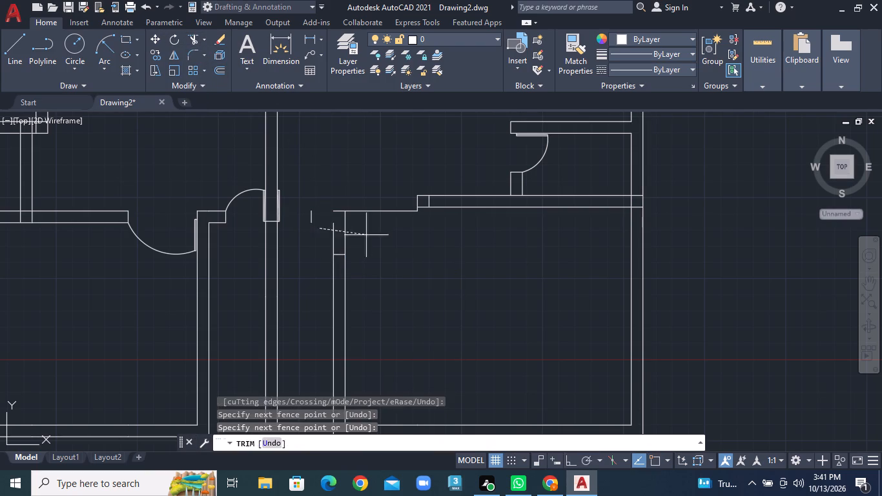
click(311, 214)
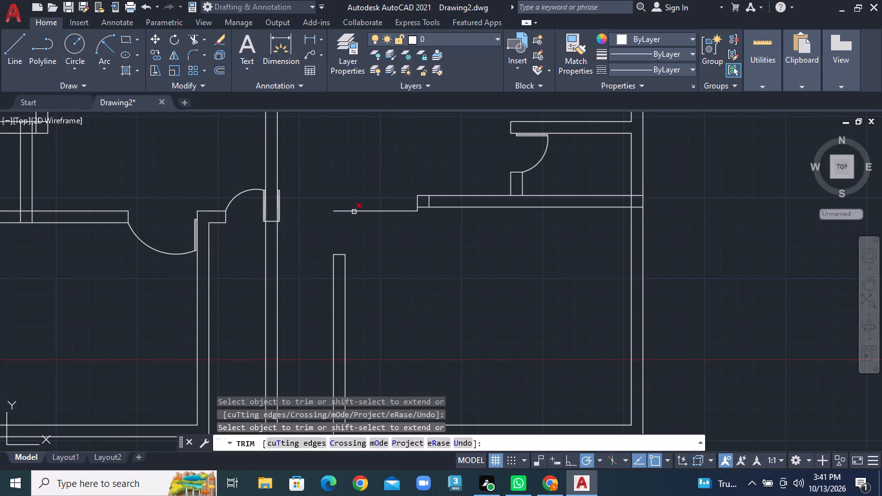
click(354, 212)
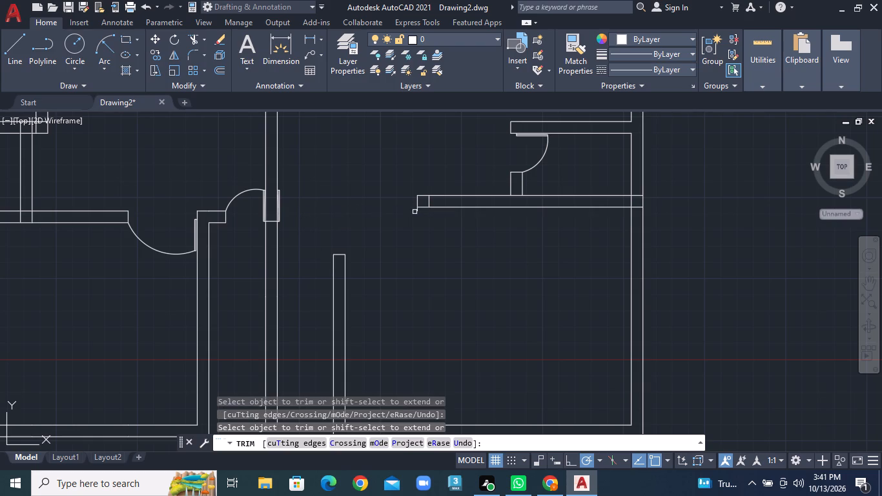
click(417, 212)
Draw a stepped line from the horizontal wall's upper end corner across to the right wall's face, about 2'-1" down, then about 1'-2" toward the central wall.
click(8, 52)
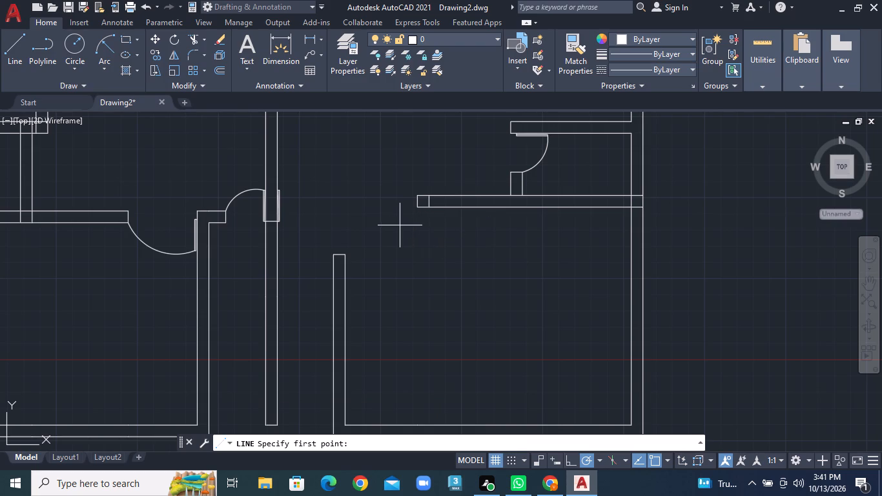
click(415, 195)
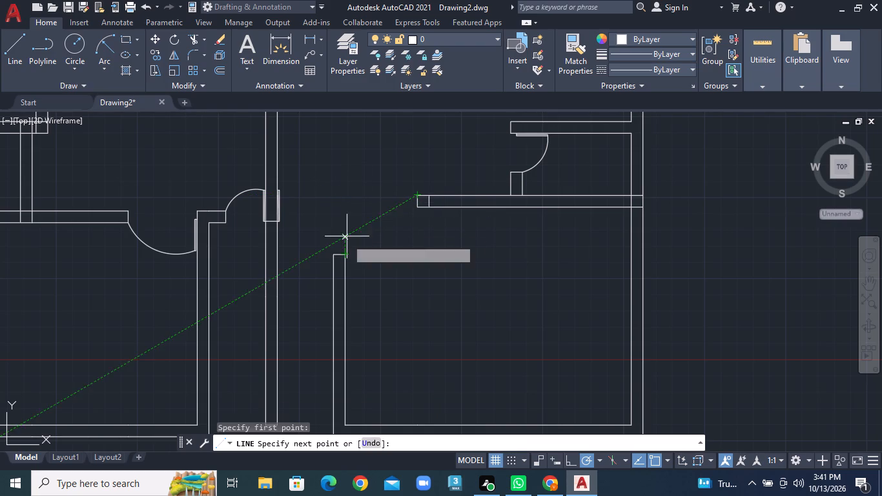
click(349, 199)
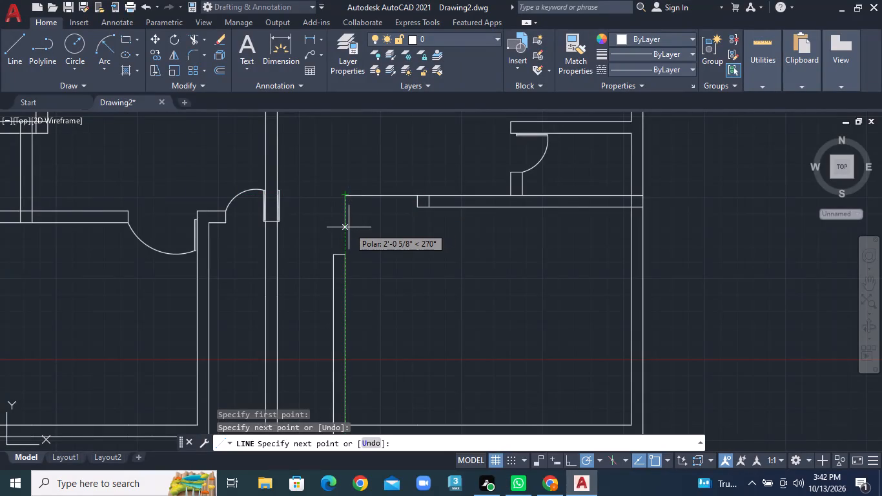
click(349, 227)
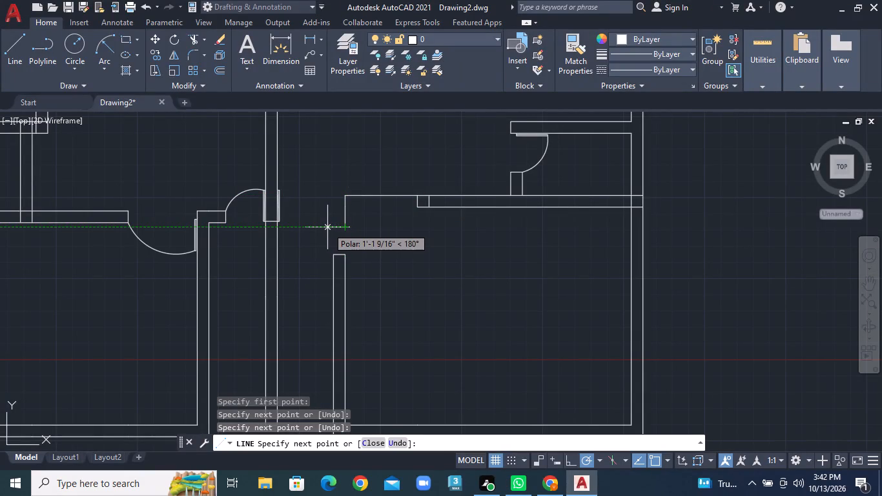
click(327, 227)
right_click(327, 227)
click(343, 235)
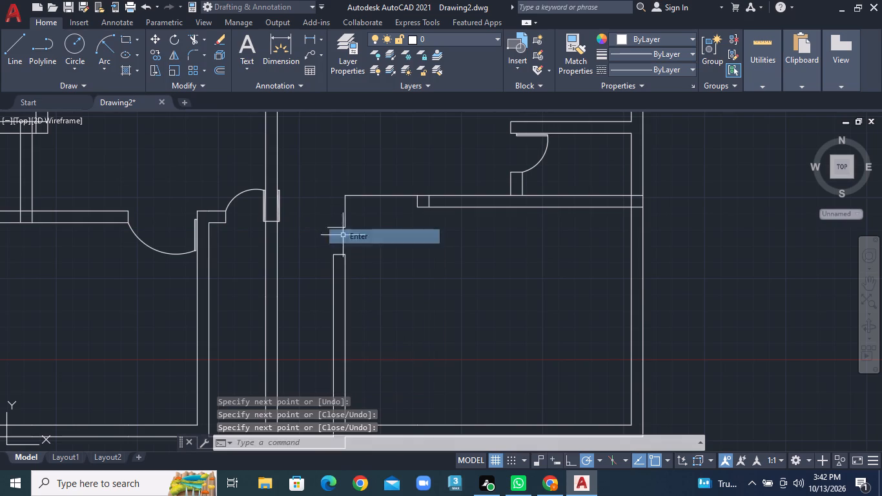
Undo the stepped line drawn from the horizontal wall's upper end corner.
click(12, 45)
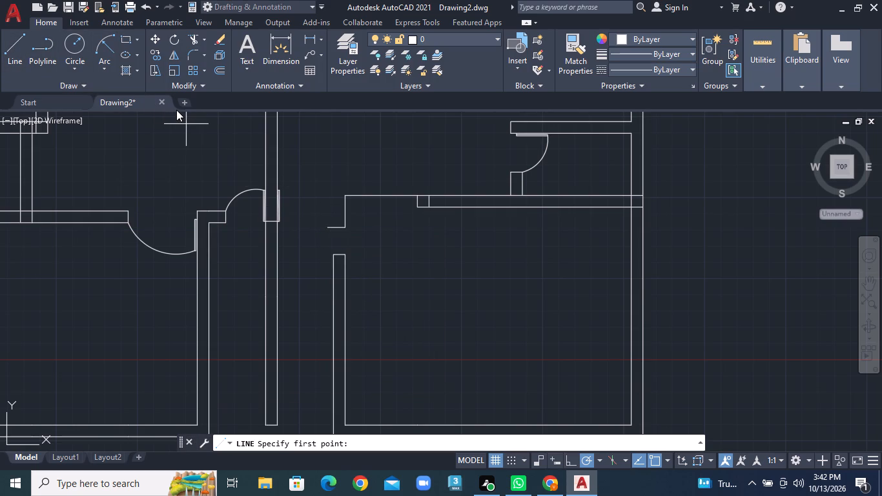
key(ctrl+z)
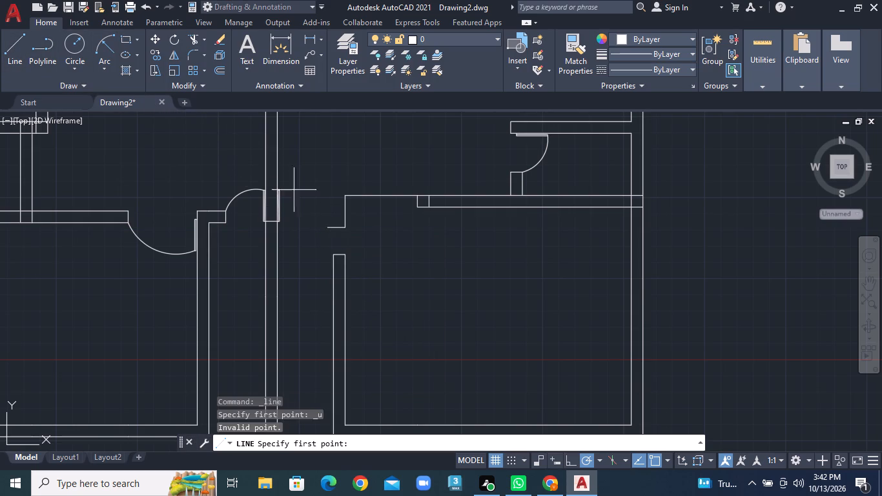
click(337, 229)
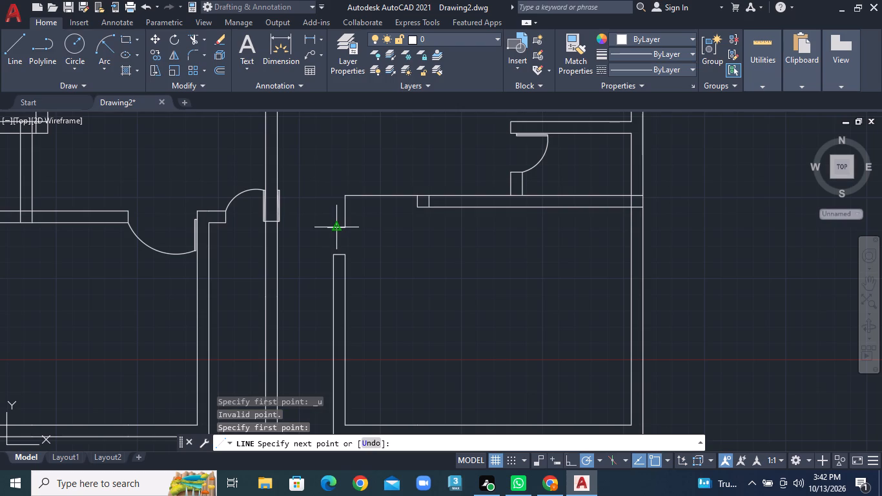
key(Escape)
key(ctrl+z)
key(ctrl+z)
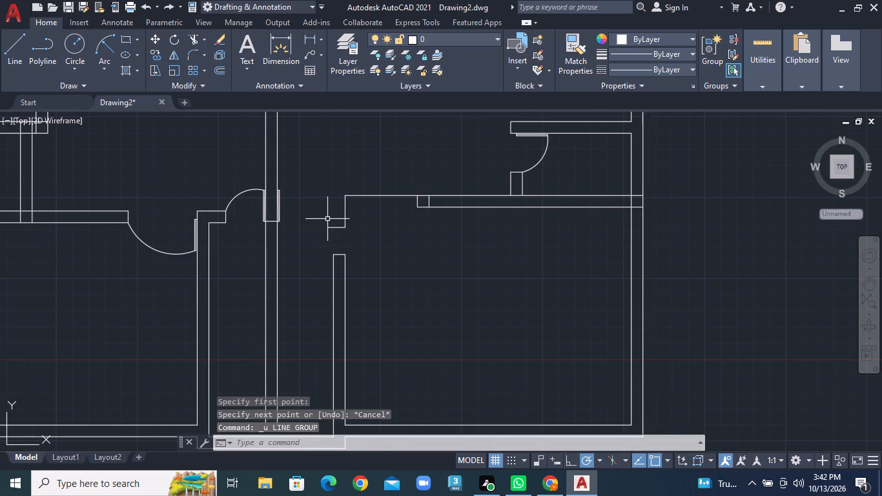
Draw a stepped wall-return outline from the horizontal wall's lower end corner, dropping about 10" in line with the right wall's face, back to its upper end corner.
click(14, 45)
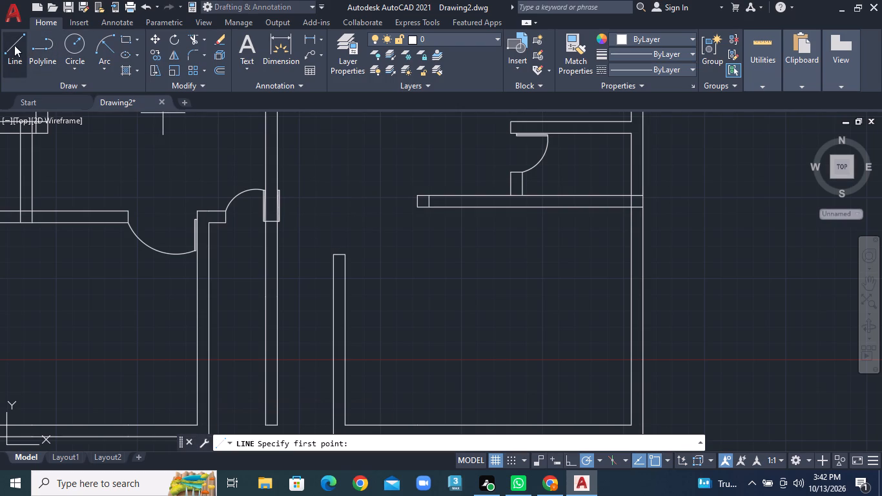
click(416, 209)
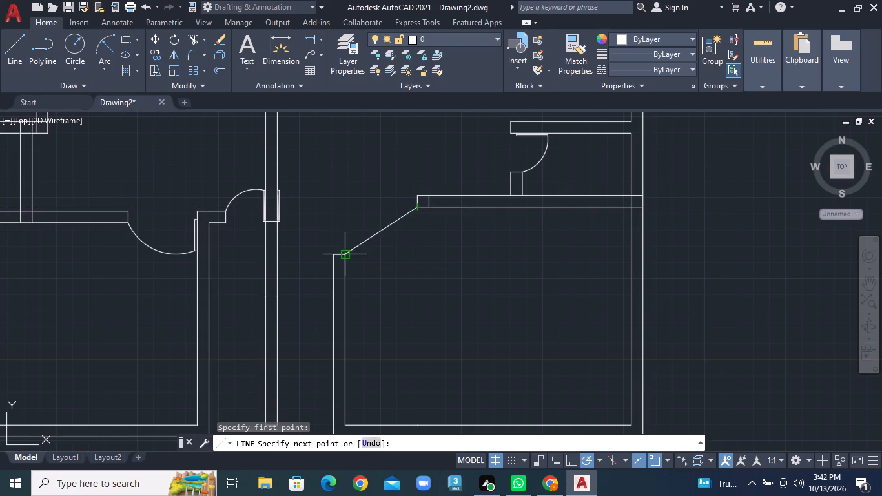
click(341, 211)
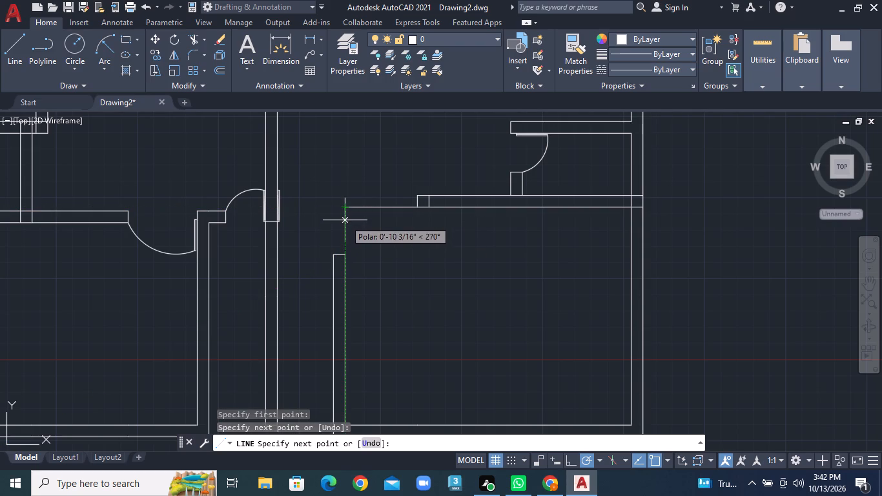
click(345, 220)
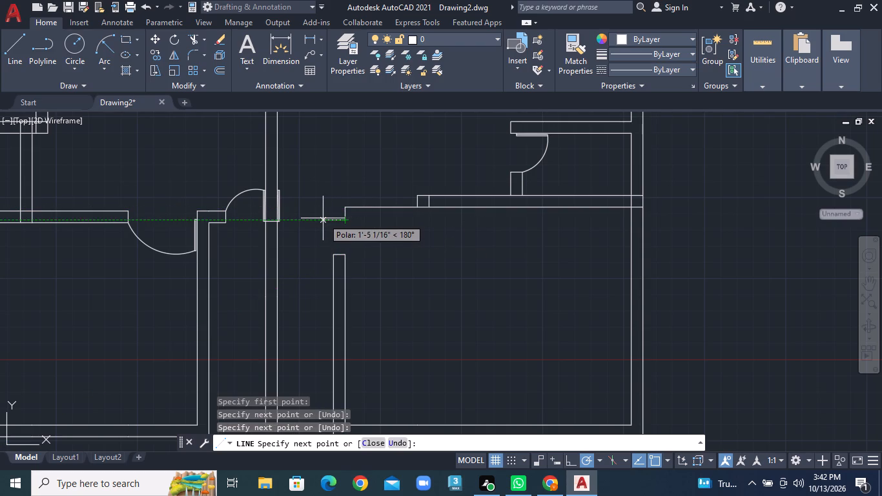
click(322, 218)
click(322, 209)
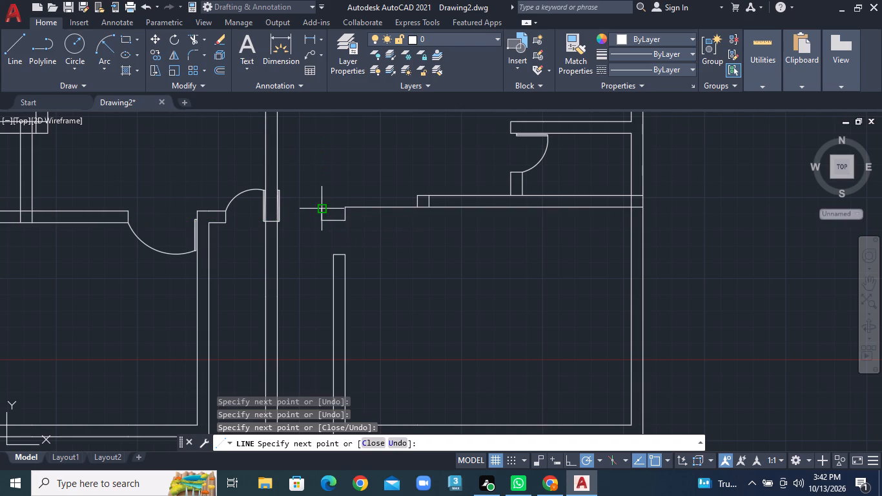
click(335, 211)
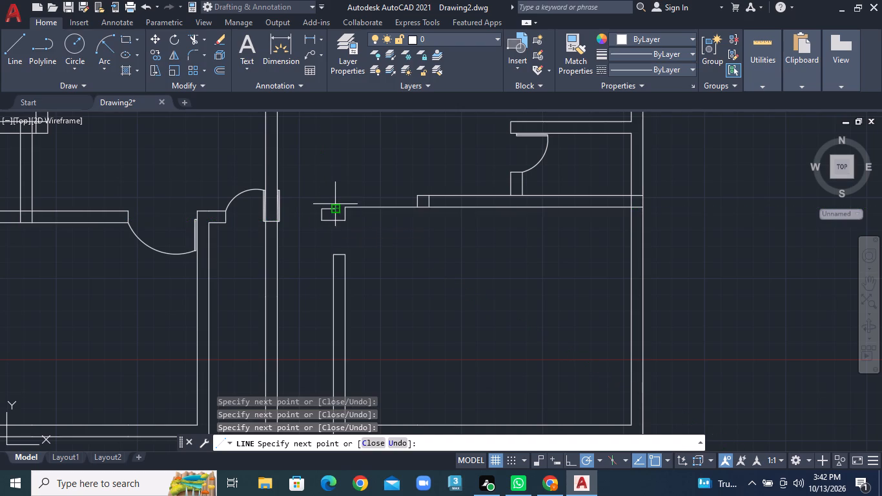
click(335, 197)
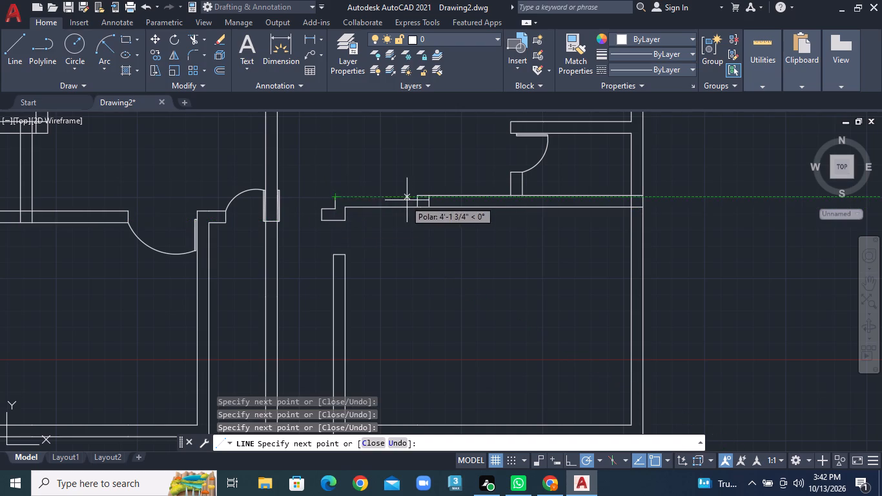
click(416, 192)
right_click(416, 192)
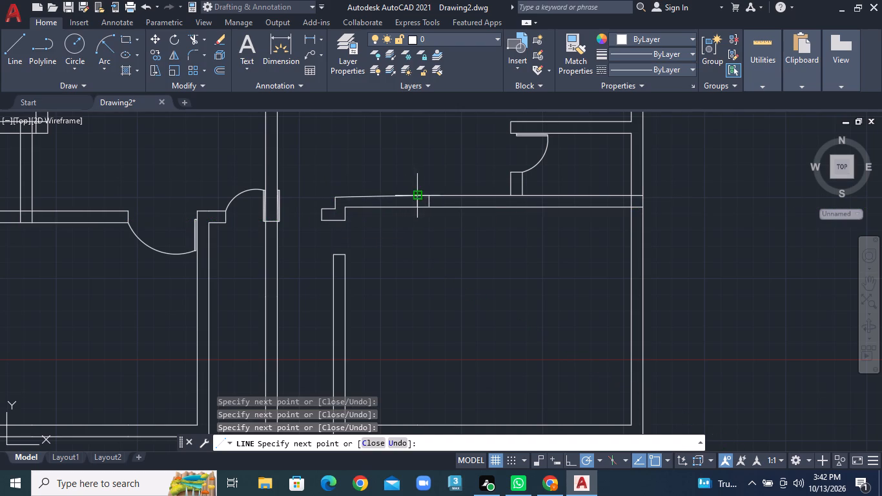
click(427, 199)
Delete the new wall return's short upper line and its end line facing the central wall.
scroll(342, 201, up, 2)
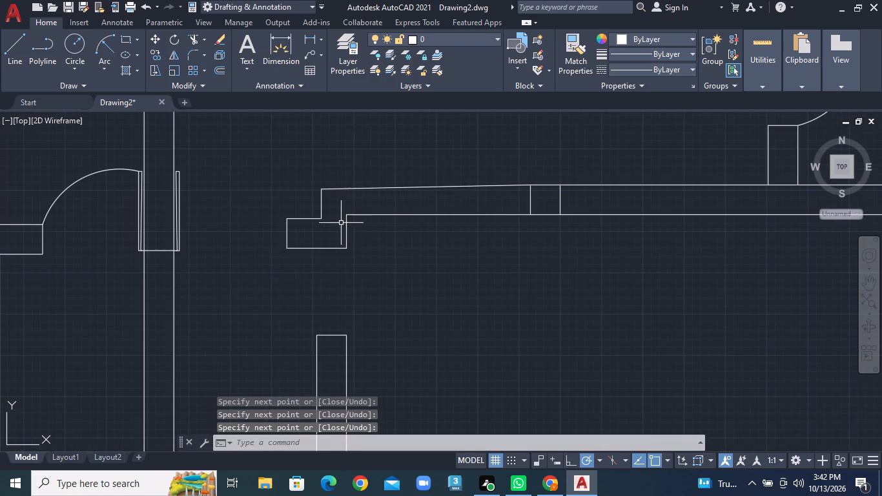
scroll(328, 232, up, 1)
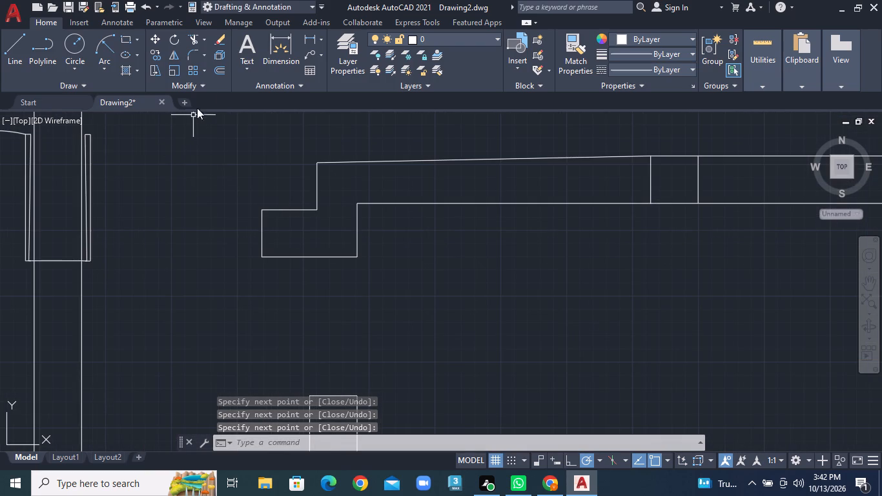
click(292, 209)
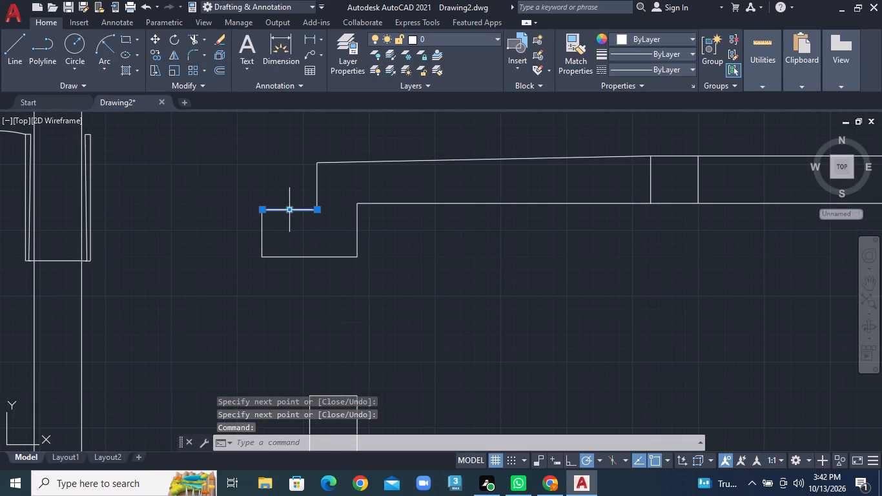
key(Delete)
click(263, 232)
key(Delete)
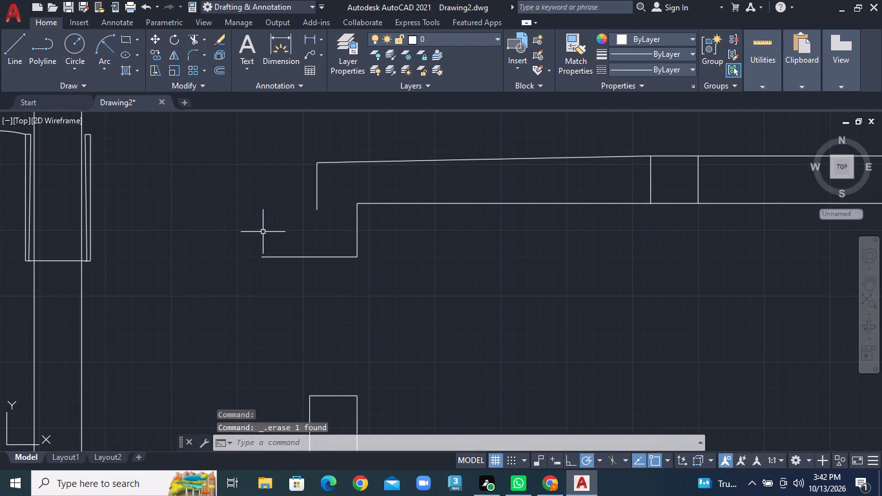
Redraw the return thinner: extend its inner vertical line 3" down, run across to the return's outer end, and close down to its bottom line.
click(17, 55)
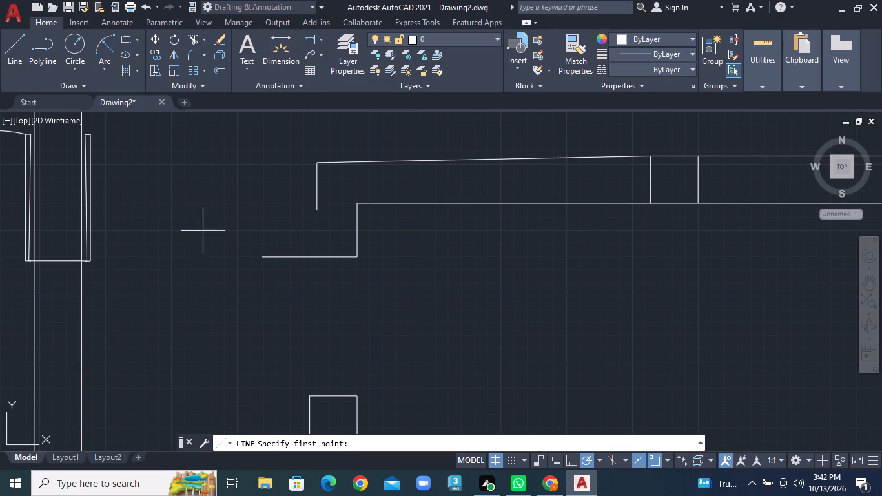
click(317, 212)
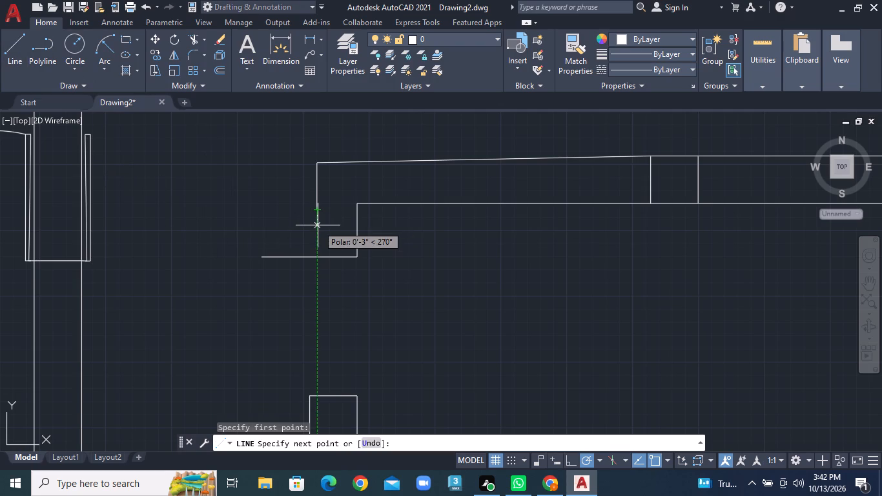
click(318, 225)
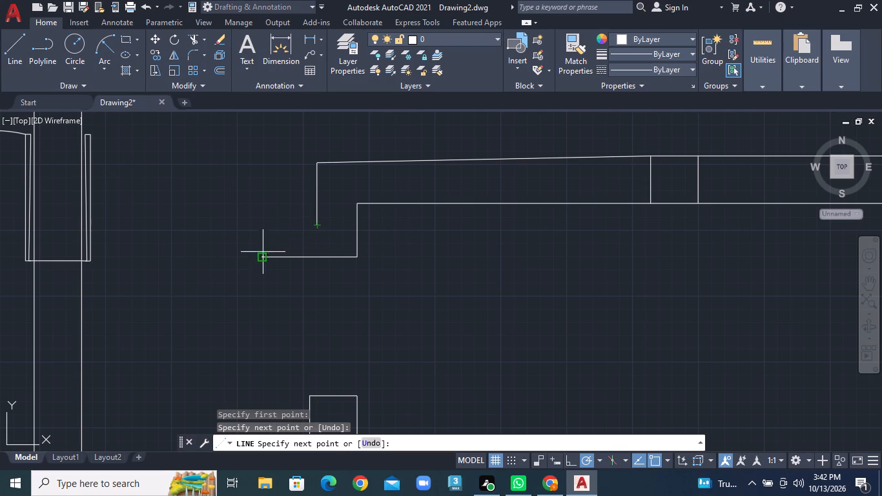
click(263, 229)
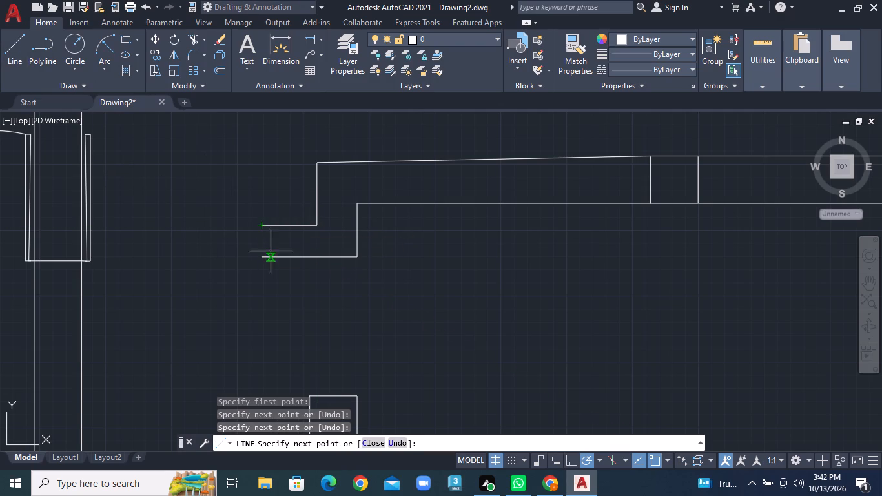
click(265, 257)
right_click(265, 257)
click(292, 264)
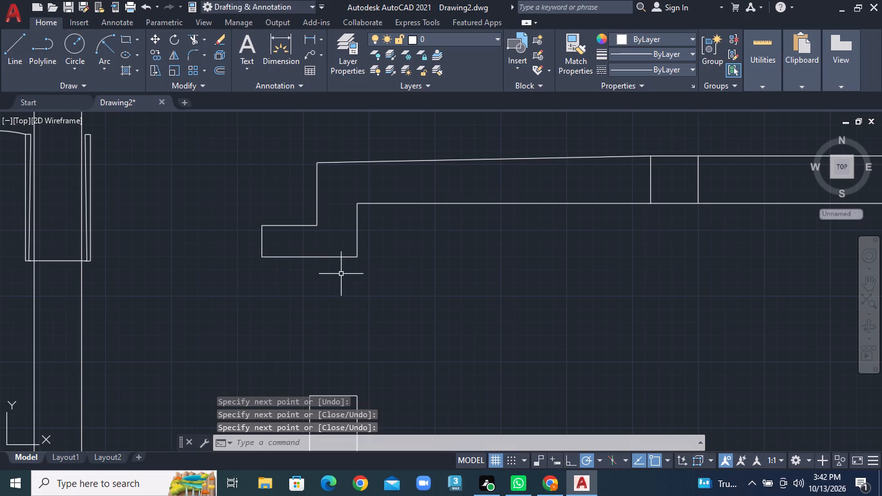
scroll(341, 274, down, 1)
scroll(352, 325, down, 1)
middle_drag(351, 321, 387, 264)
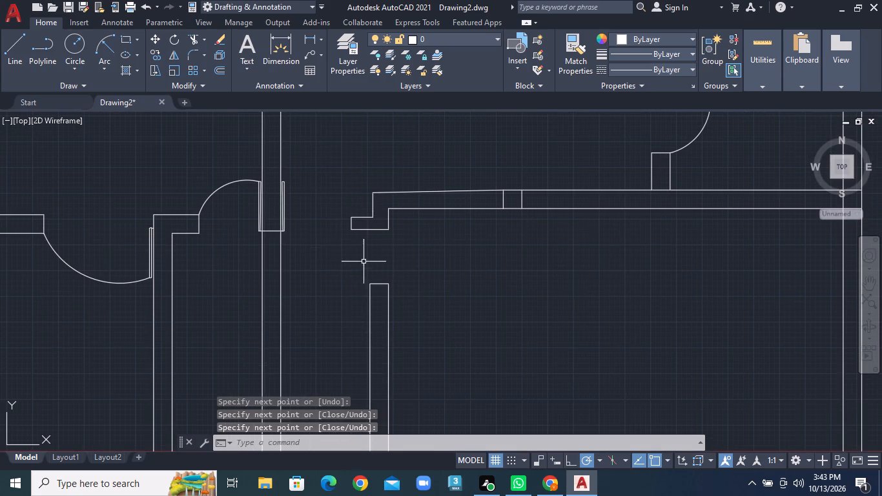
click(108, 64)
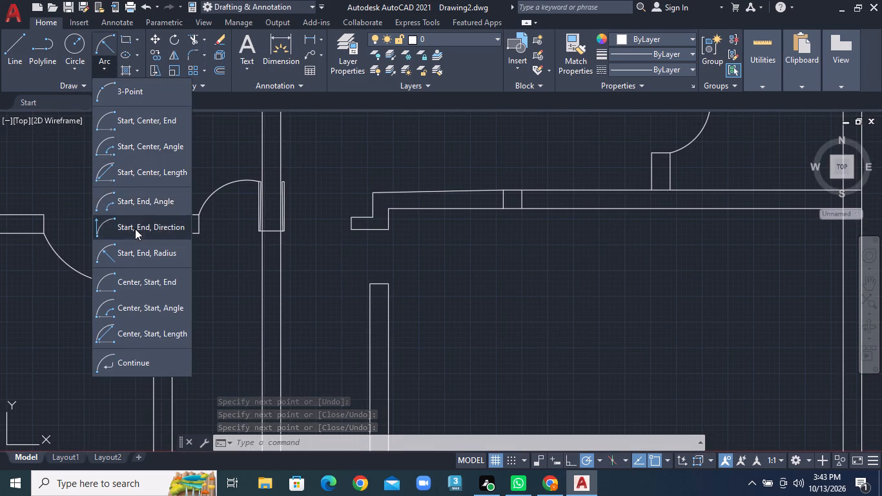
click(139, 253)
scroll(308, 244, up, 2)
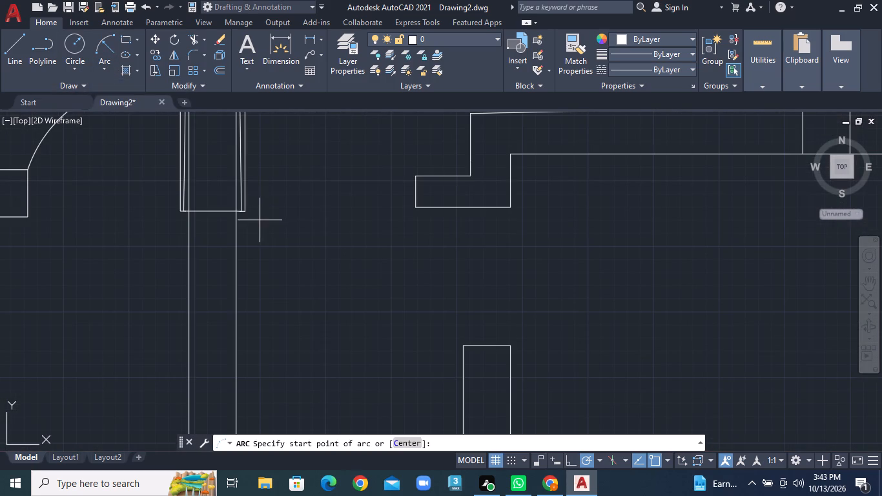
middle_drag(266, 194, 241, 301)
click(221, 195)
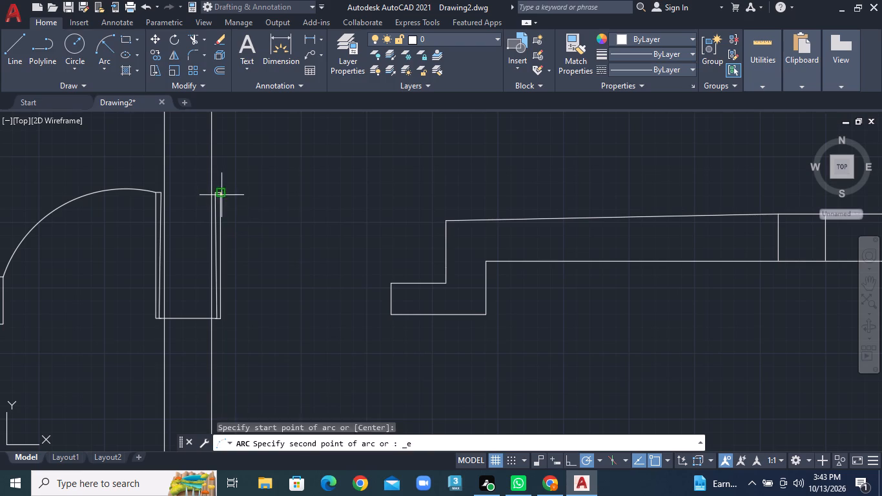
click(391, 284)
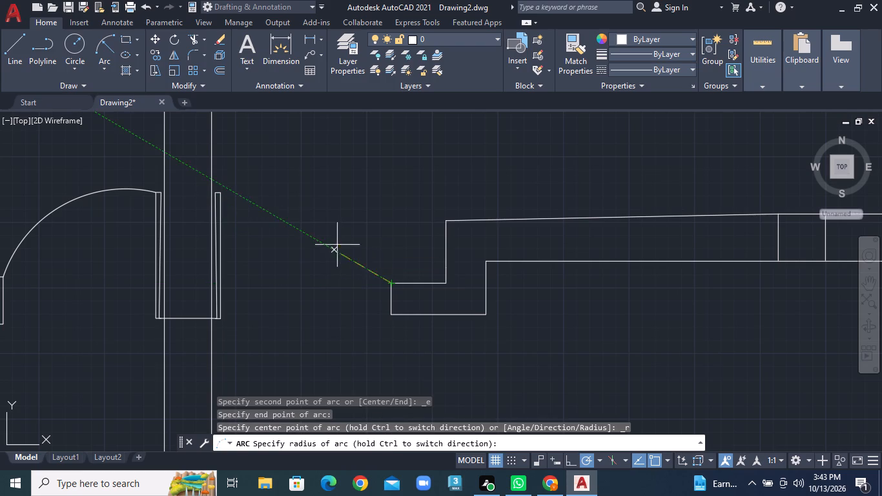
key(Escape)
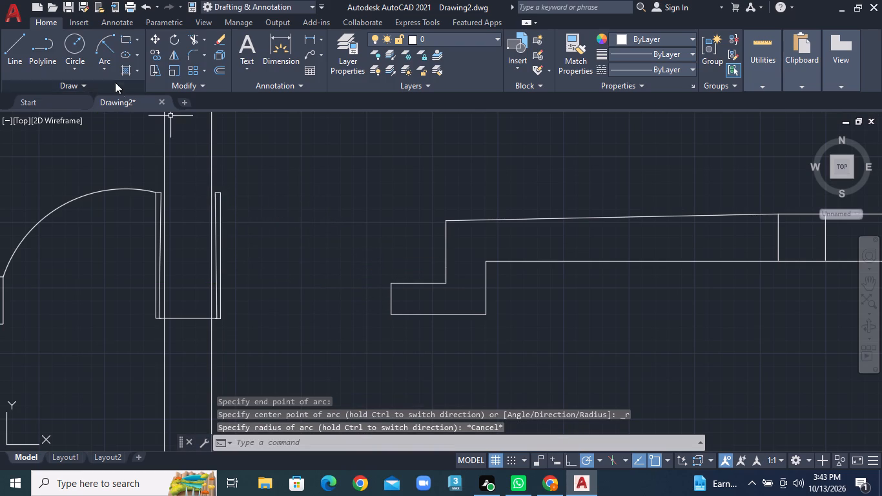
Draw a start-end-radius swing arc from the wall return's upper outer corner to the upper end of the door leaf on the central wall.
click(112, 72)
click(158, 256)
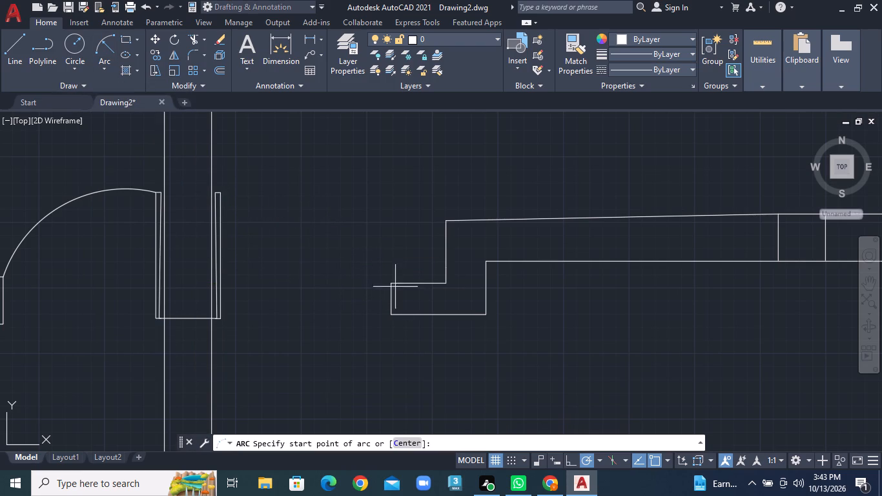
click(392, 284)
click(225, 195)
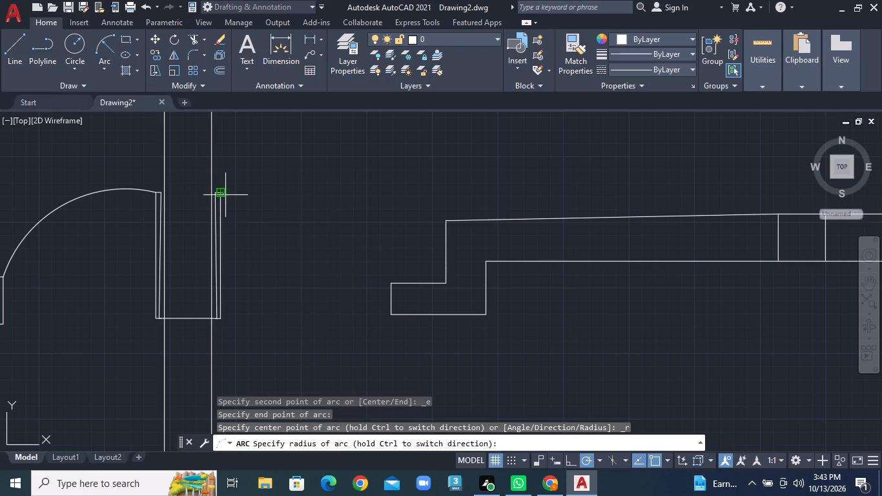
click(352, 257)
Draw a closed door leaf 2' long and 1" thick, set 1" below the wall return's bottom line and extending into the room.
scroll(394, 302, down, 3)
middle_drag(449, 343, 389, 269)
middle_drag(388, 268, 371, 252)
scroll(337, 234, up, 2)
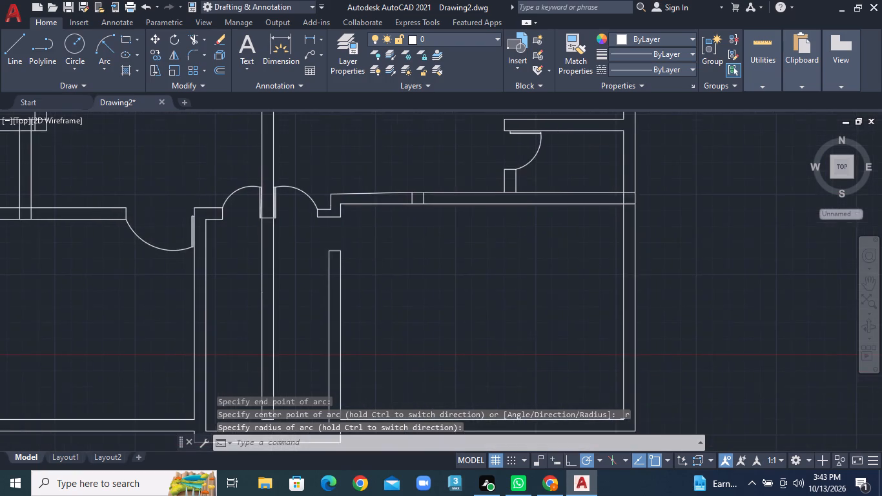
middle_drag(349, 242, 276, 244)
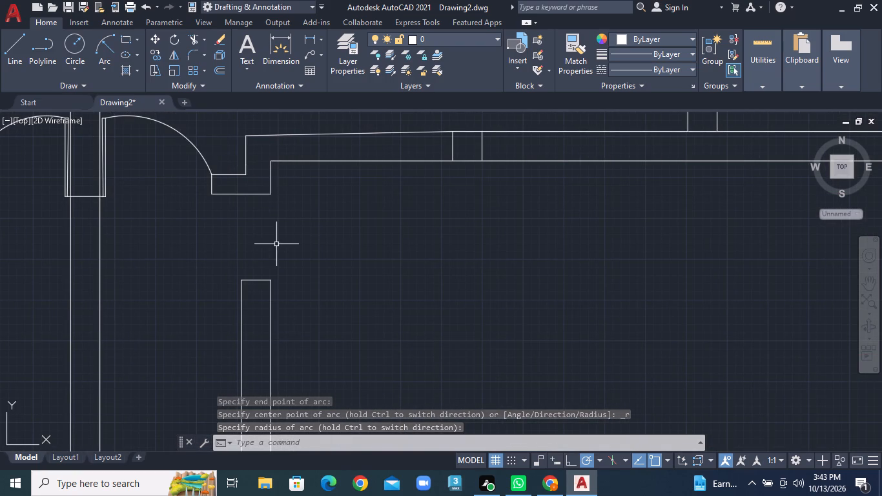
click(13, 59)
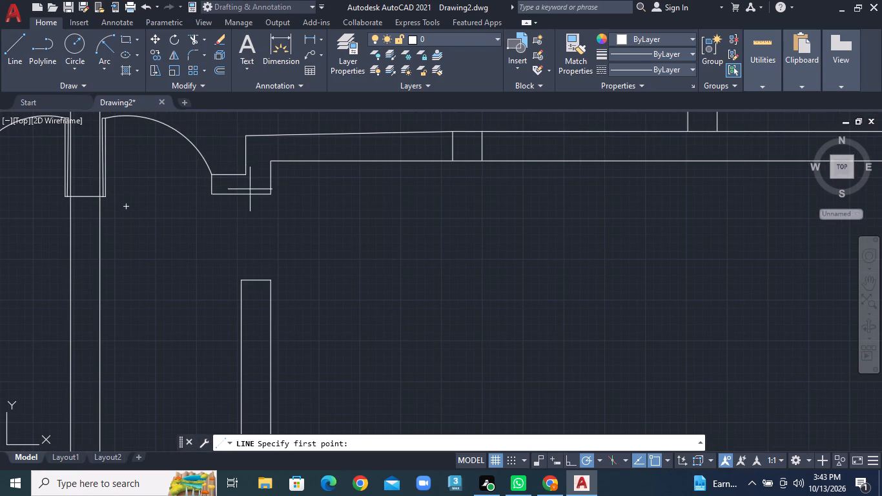
click(251, 194)
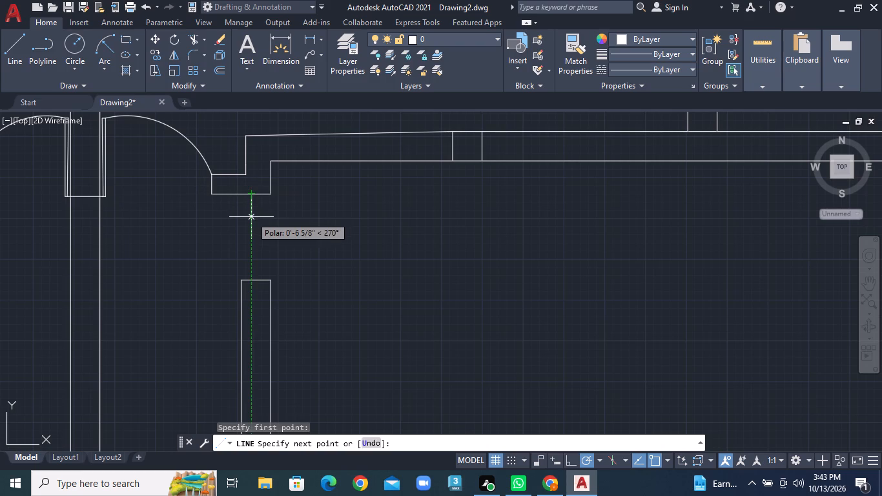
text(1")
key(Return)
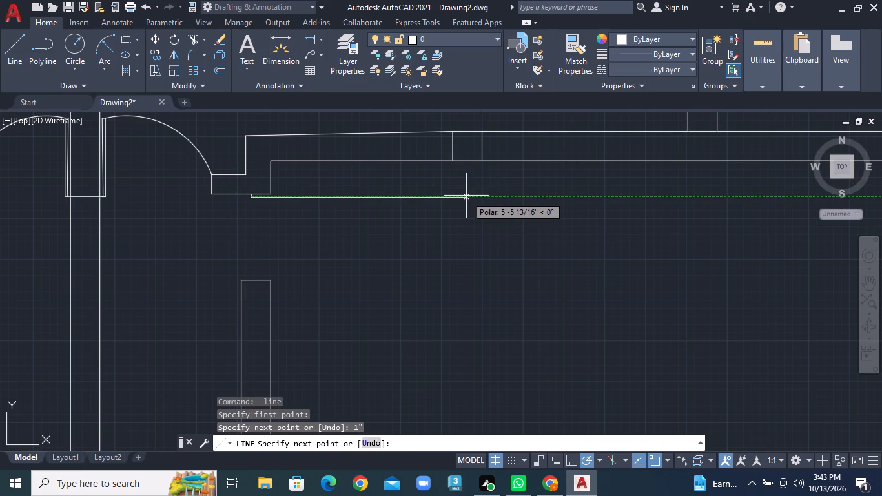
text(2')
key(Return)
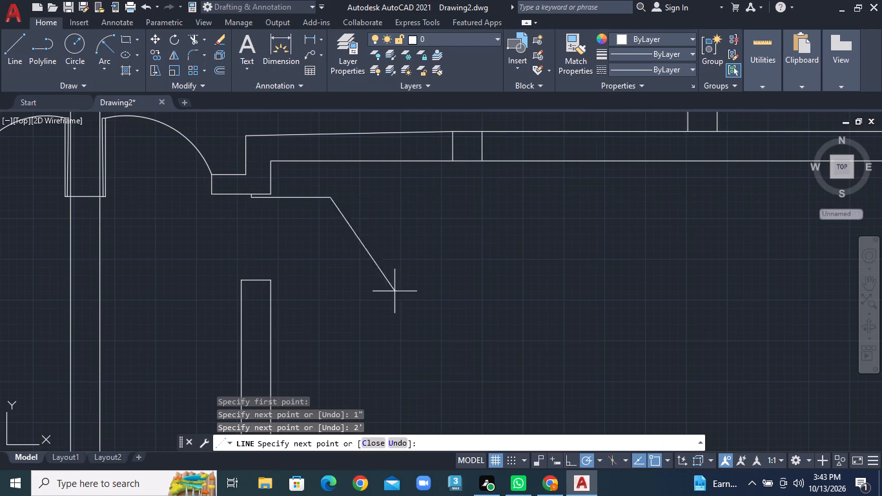
text(1")
key(Return)
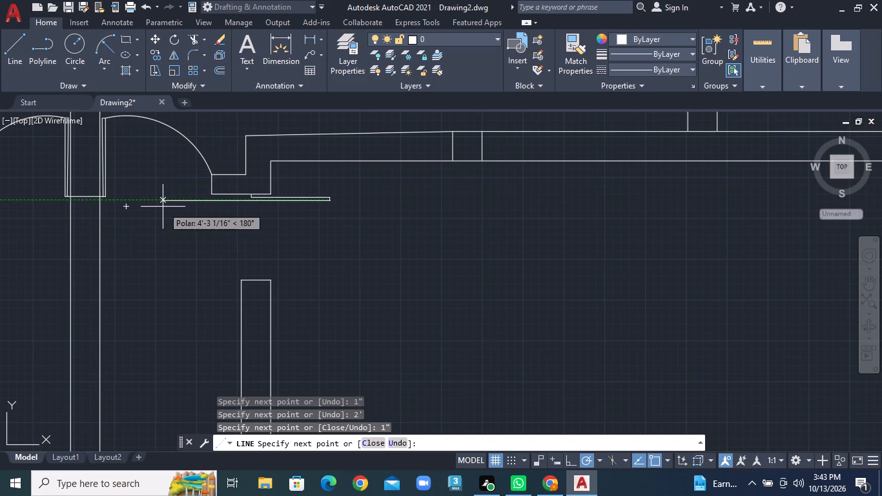
text(2')
key(Return)
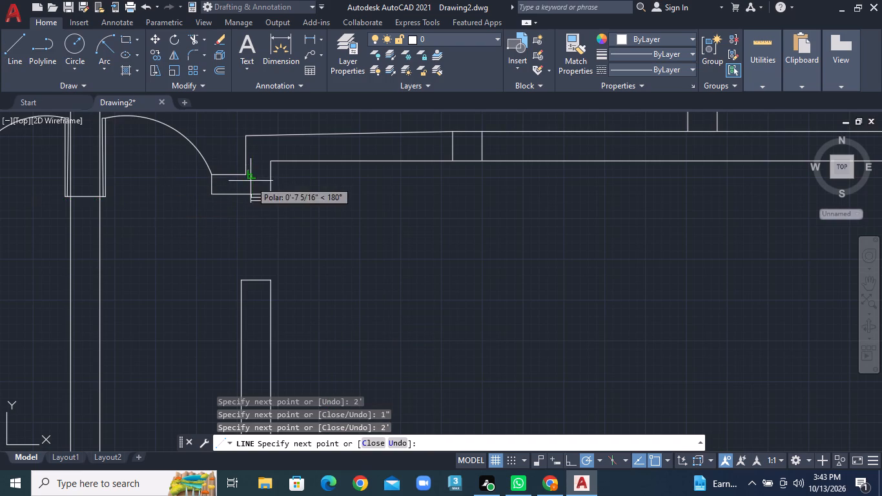
scroll(251, 183, up, 5)
double_click(252, 228)
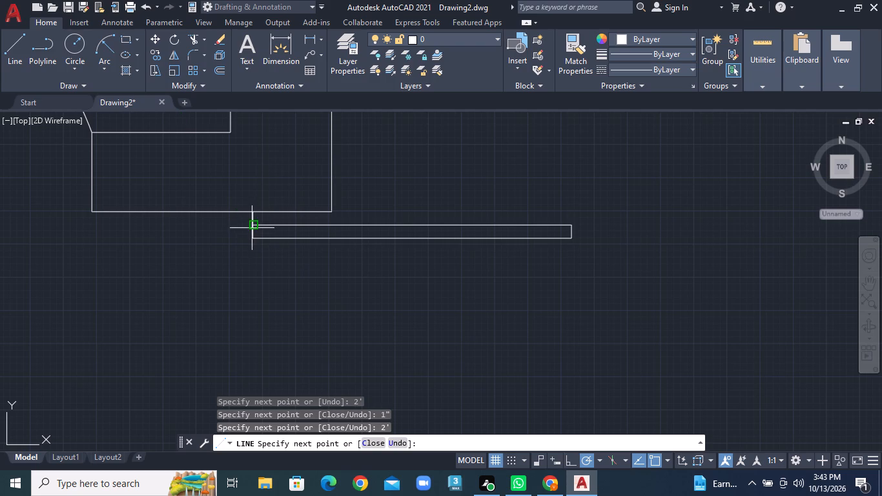
scroll(252, 228, down, 1)
right_click(257, 283)
click(275, 287)
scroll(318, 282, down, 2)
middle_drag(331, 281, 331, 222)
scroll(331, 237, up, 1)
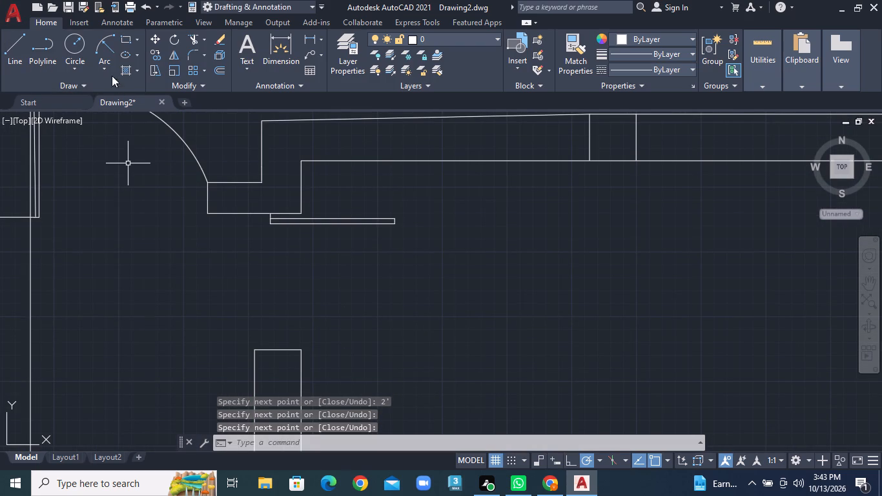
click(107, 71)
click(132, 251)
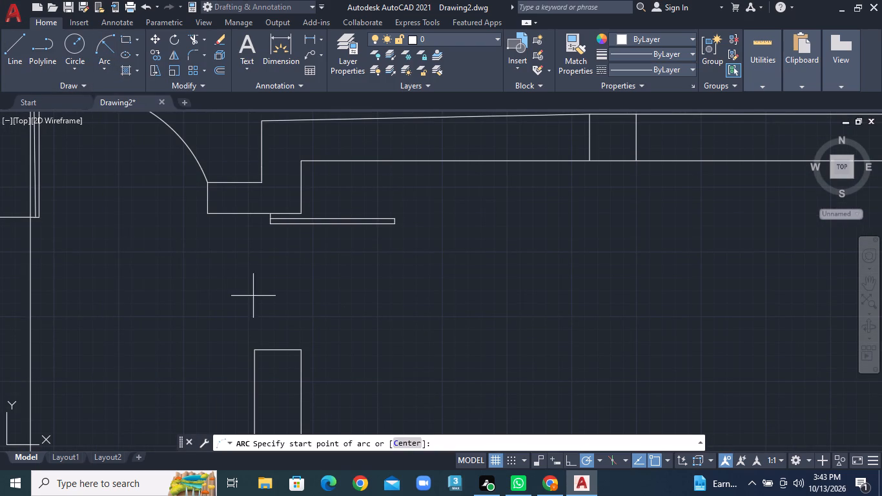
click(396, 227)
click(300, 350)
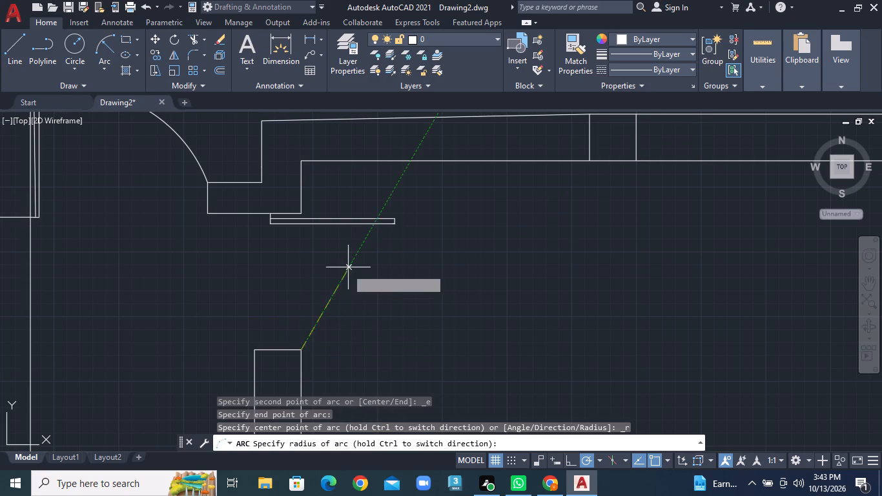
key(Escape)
Draw a start-end-radius swing arc from the lower wall's room-side top corner to the new door leaf's lower free corner.
click(101, 65)
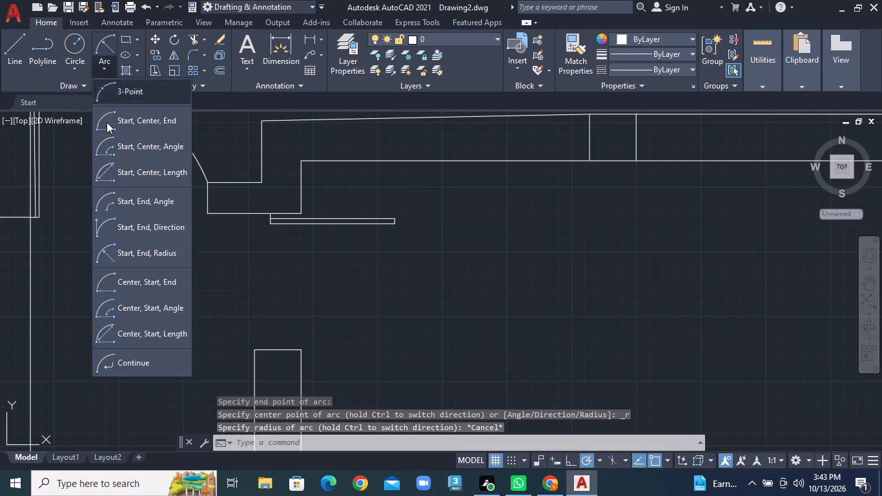
click(130, 249)
click(303, 351)
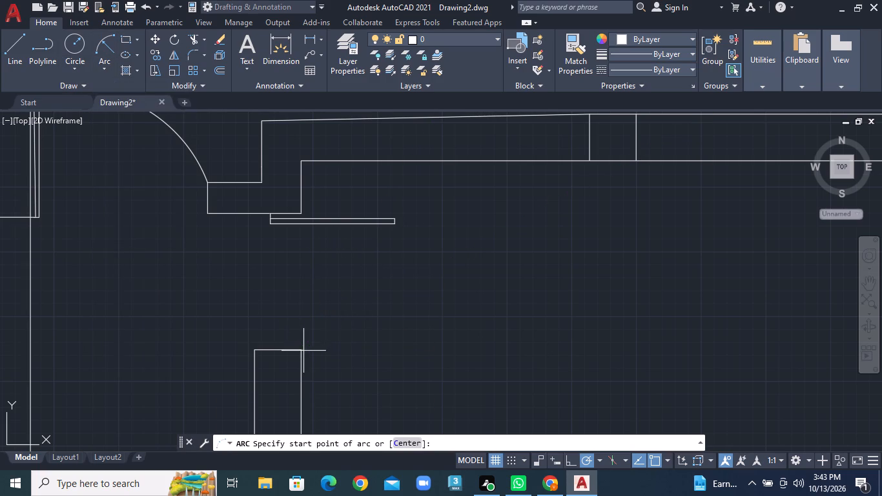
click(395, 224)
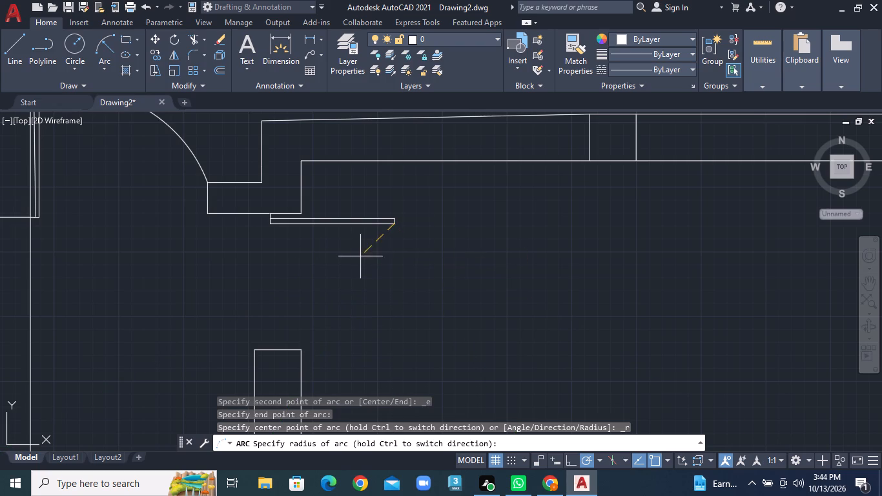
click(267, 263)
Trim away the two short vertical lines crossing the horizontal wall to the right of the new door.
scroll(397, 314, down, 3)
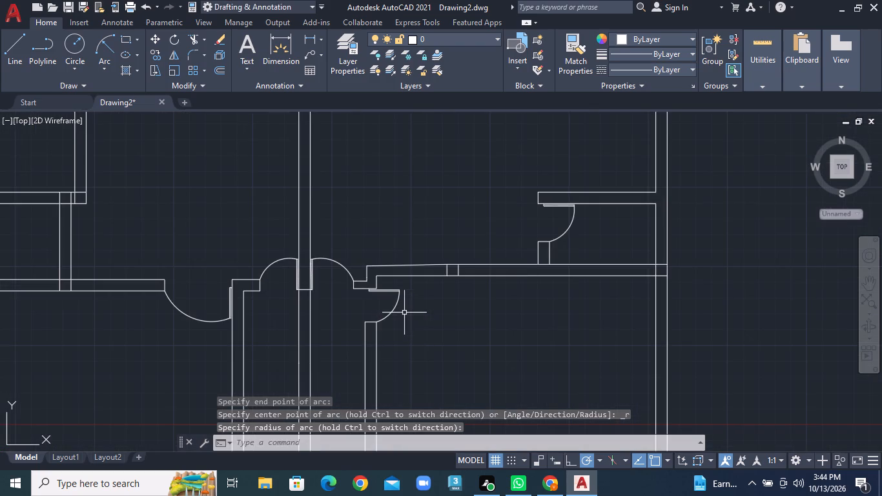
middle_drag(415, 315, 445, 222)
scroll(482, 192, up, 2)
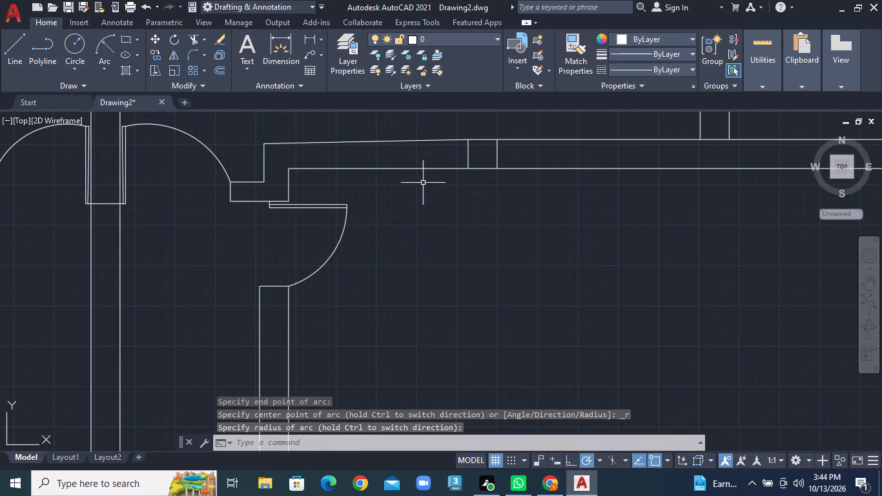
middle_click(423, 183)
click(204, 38)
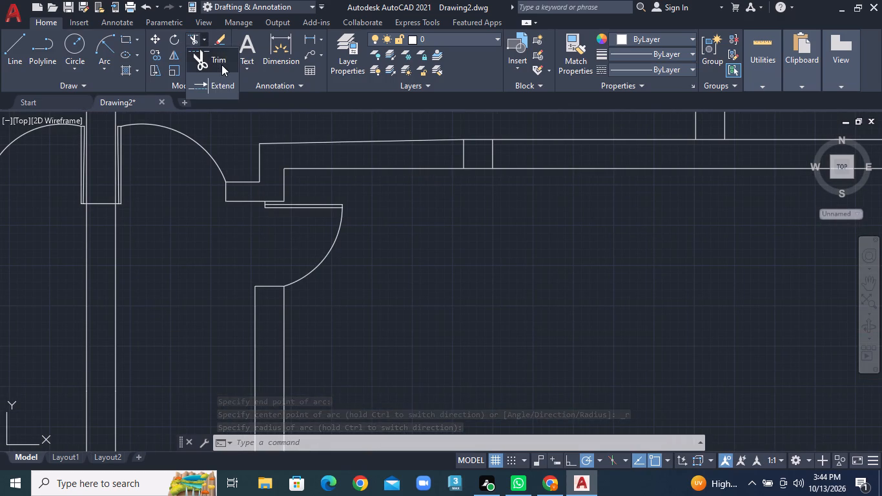
click(221, 65)
click(450, 161)
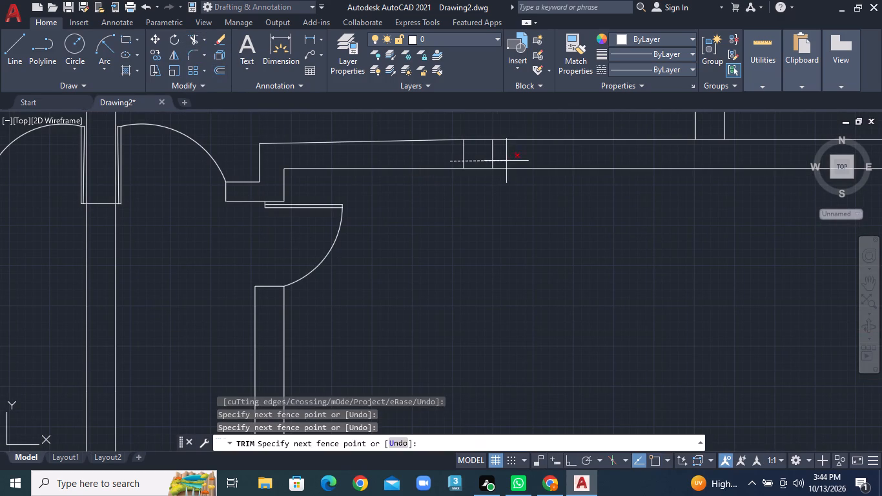
click(515, 161)
Trim the wall lines crossing the short stub wall's base and the horizontal wall's junction with the outer right wall.
scroll(524, 163, down, 2)
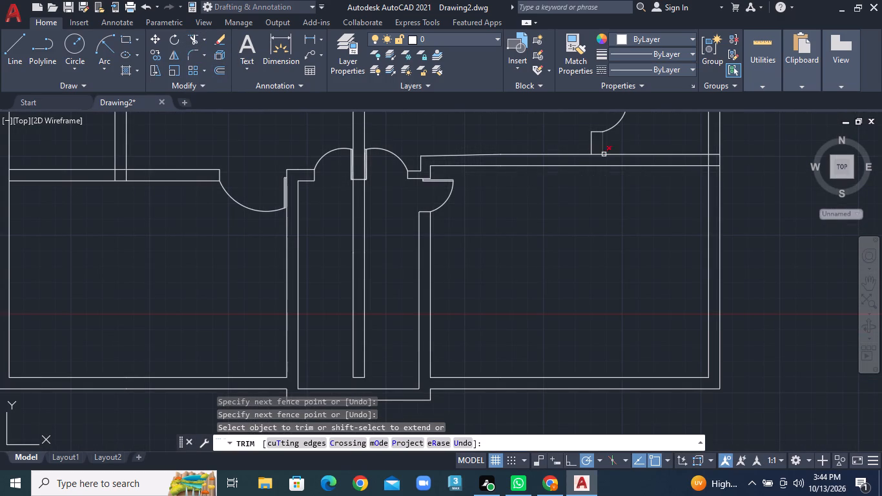
click(599, 155)
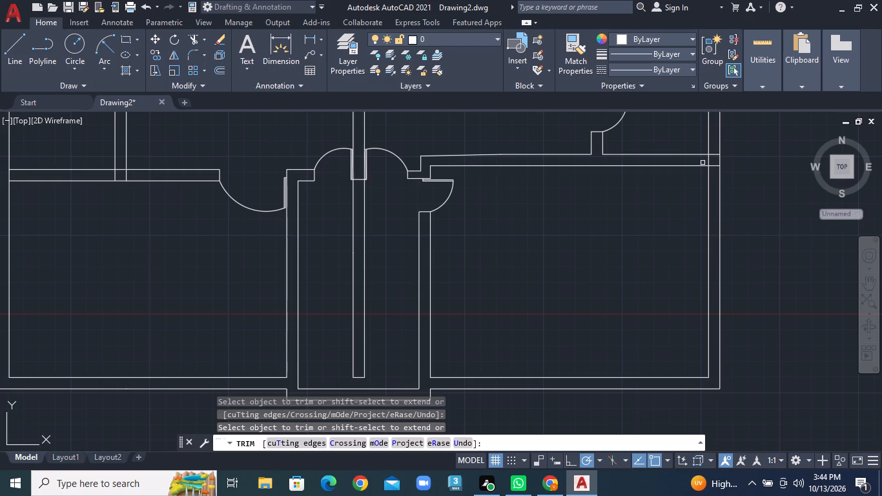
click(707, 161)
click(714, 156)
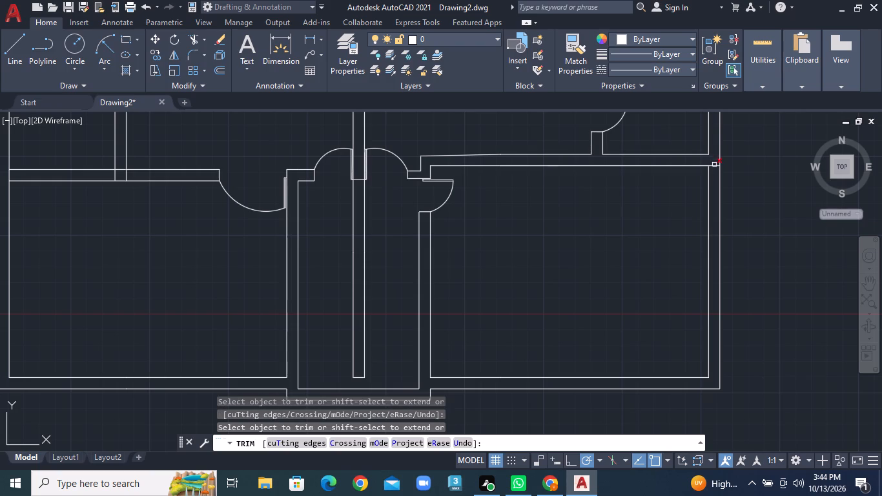
click(714, 167)
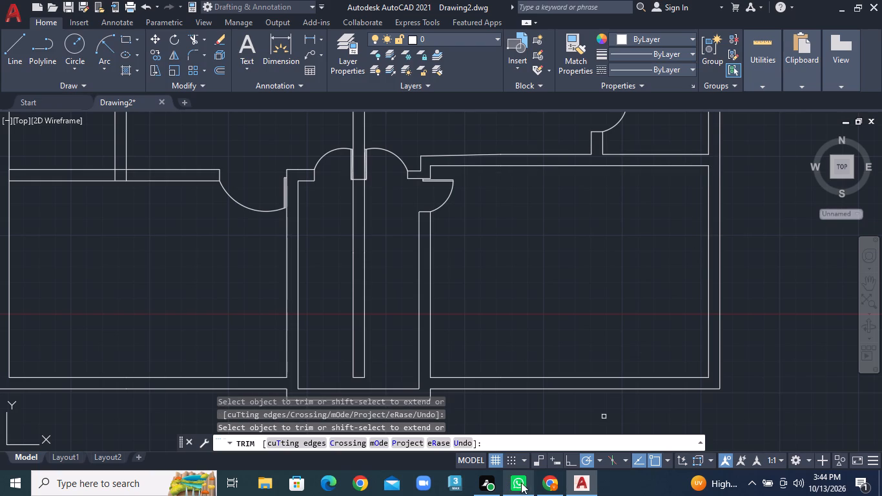
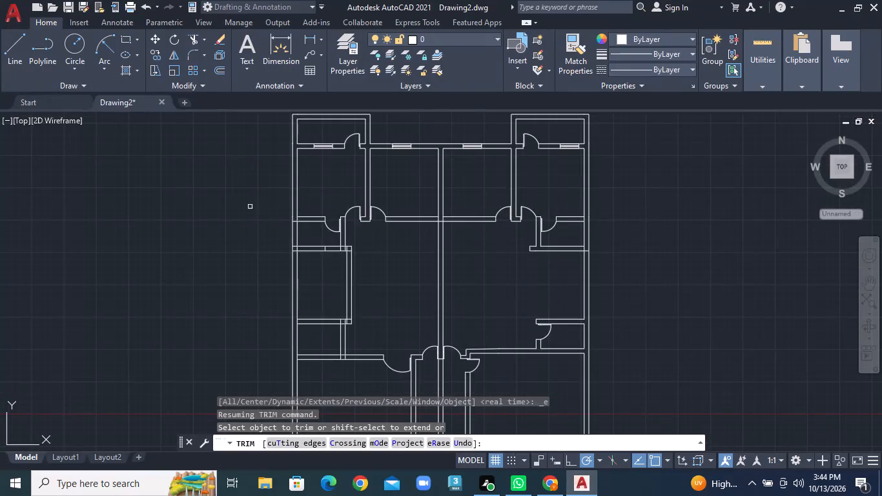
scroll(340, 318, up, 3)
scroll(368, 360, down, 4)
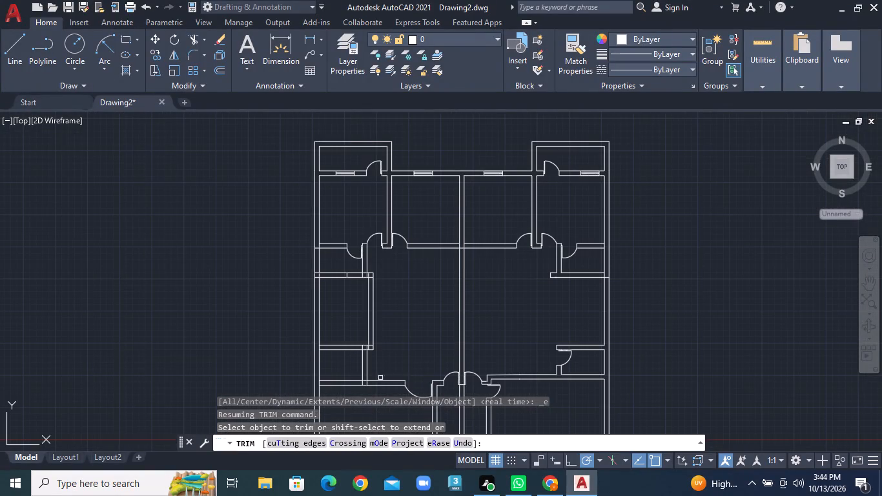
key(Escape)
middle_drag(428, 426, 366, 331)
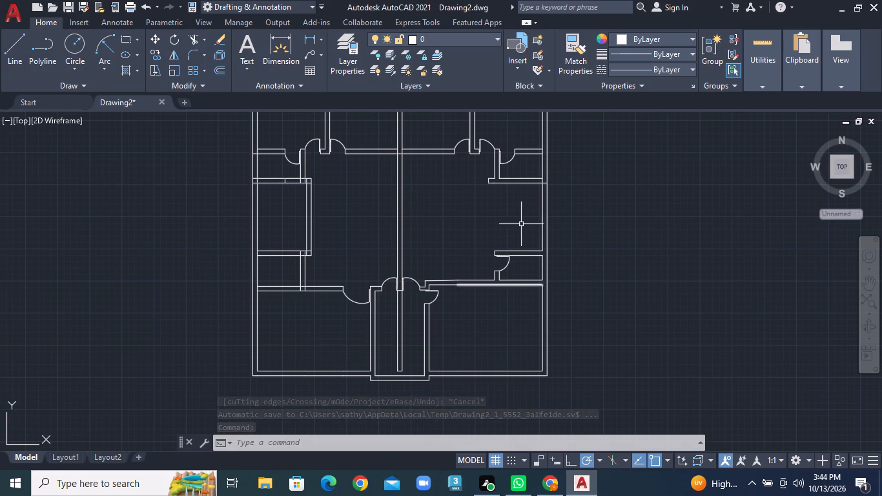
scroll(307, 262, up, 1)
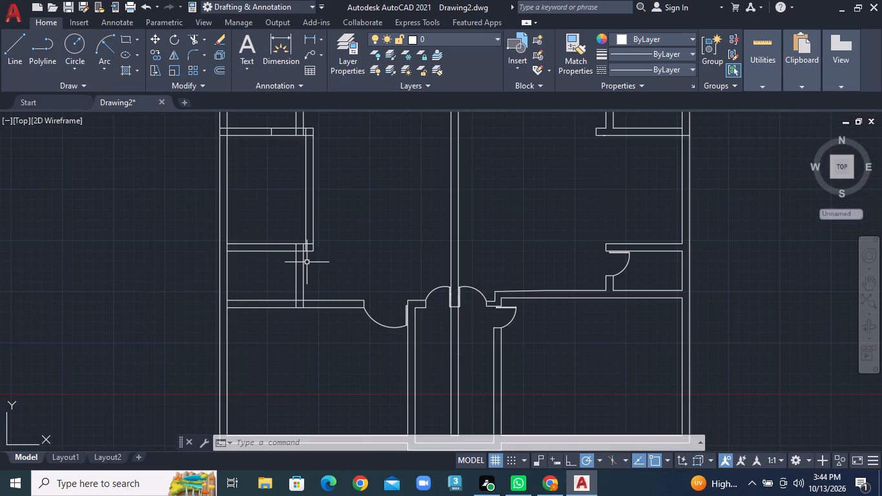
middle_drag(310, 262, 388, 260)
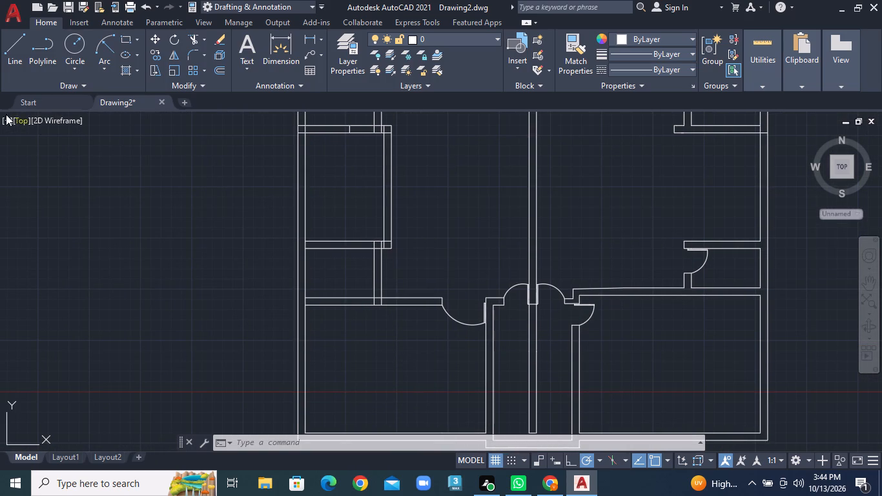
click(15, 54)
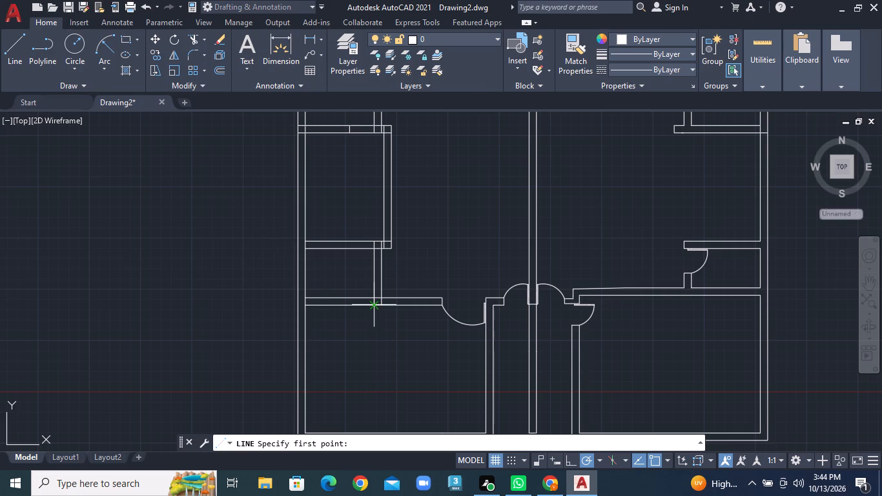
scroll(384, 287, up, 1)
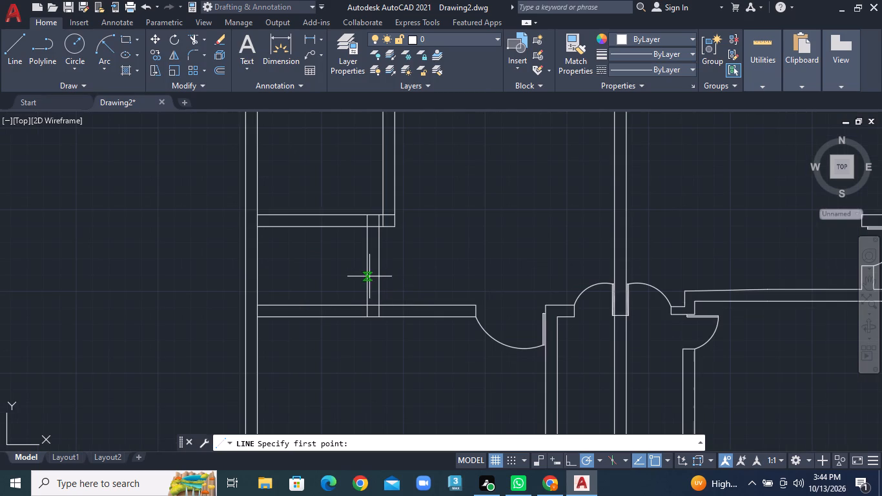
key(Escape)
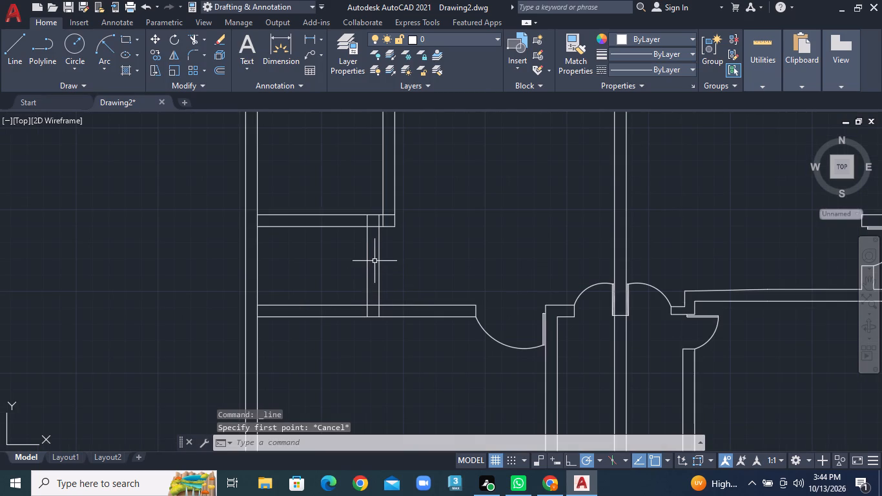
Trim away the double-line vertical wall closing the left middle room and the short lines crossing the horizontal wall below it.
middle_drag(374, 253, 345, 336)
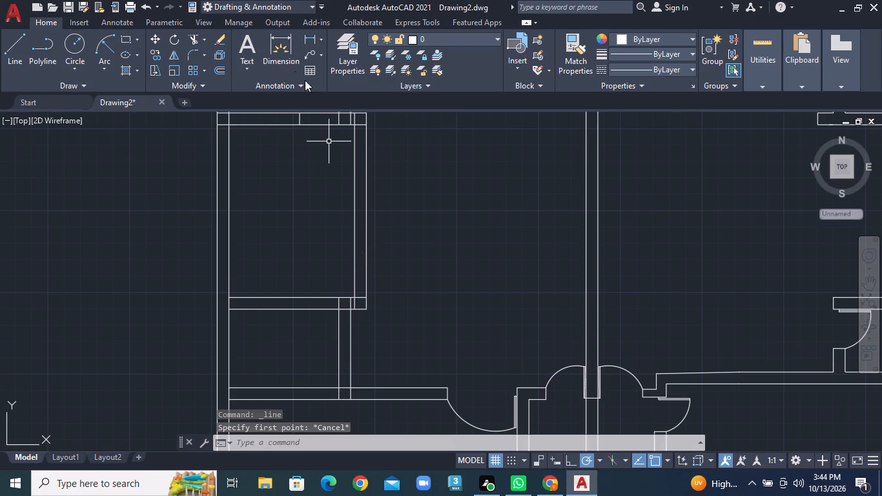
click(201, 36)
click(223, 65)
click(330, 200)
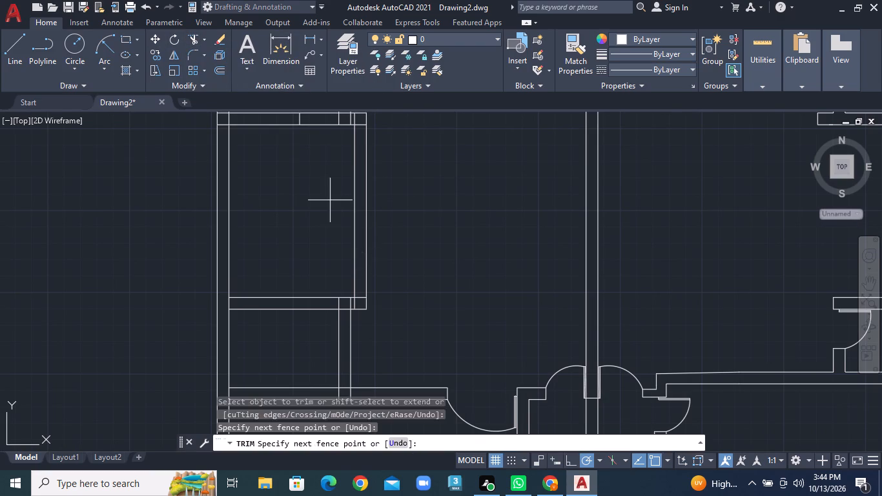
click(402, 198)
middle_drag(364, 341, 358, 336)
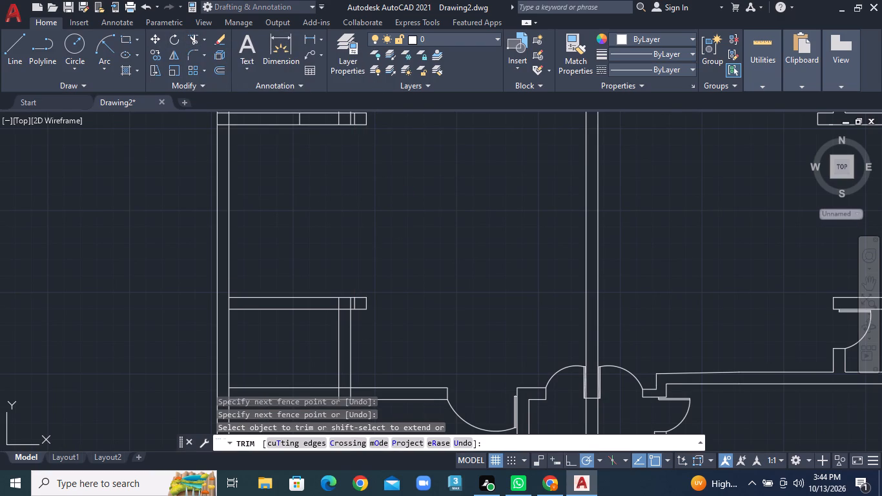
middle_drag(358, 336, 360, 276)
click(353, 237)
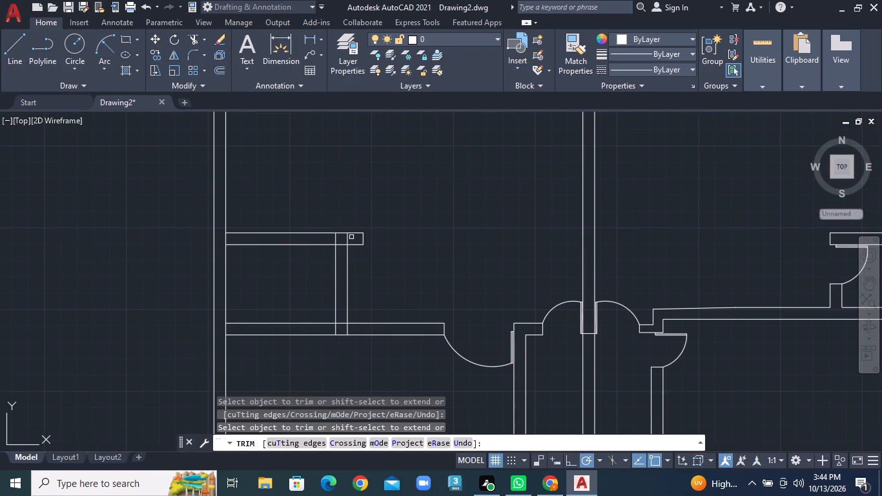
click(329, 240)
click(358, 242)
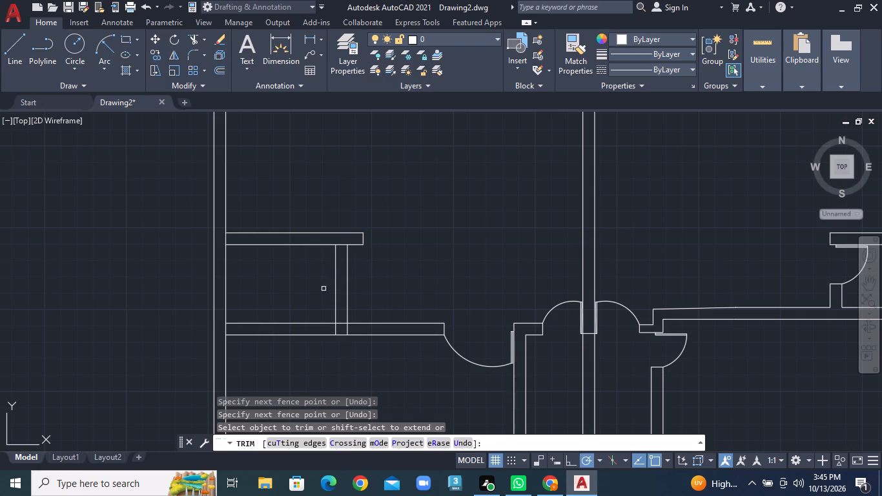
Trim away the short vertical wall between the left side's two lower horizontal walls, including its lines crossing the lower one.
click(322, 289)
click(389, 288)
click(329, 331)
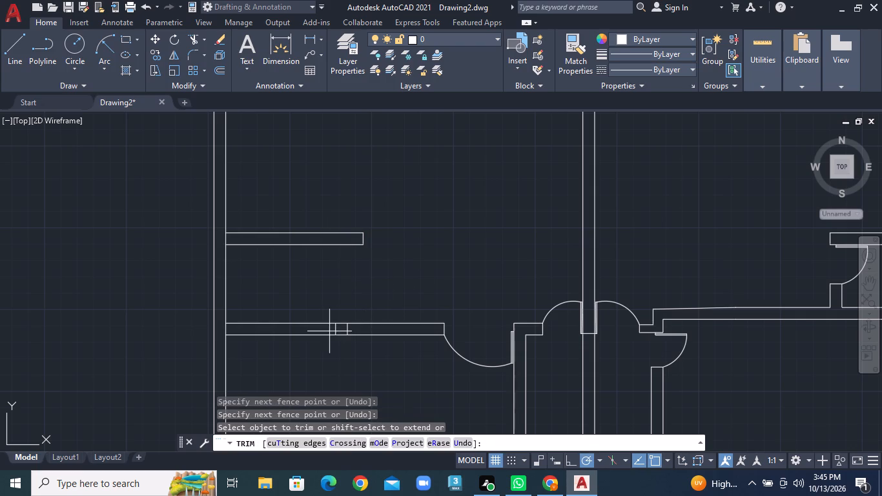
click(364, 331)
Draw a 9" wide stub wall outline rising from the lower-left horizontal wall's top line, below the upper wall's free end.
middle_drag(354, 280, 351, 274)
middle_drag(351, 274, 344, 269)
click(14, 57)
scroll(384, 349, up, 1)
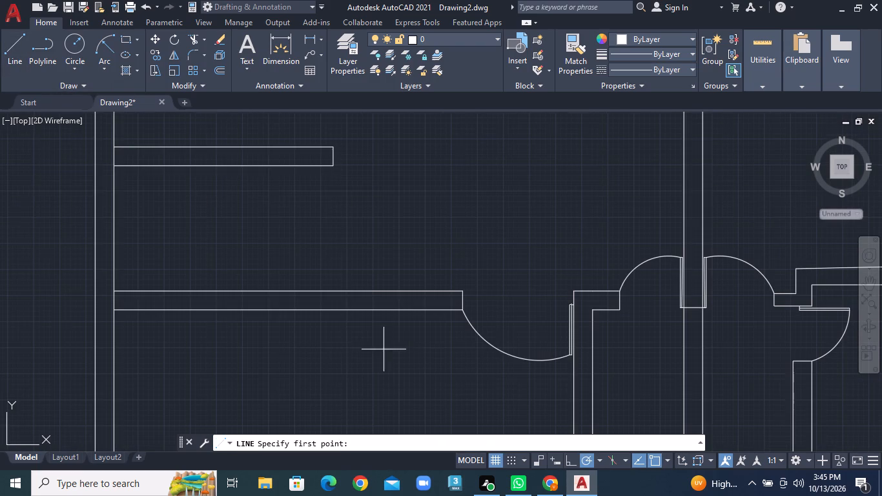
click(331, 291)
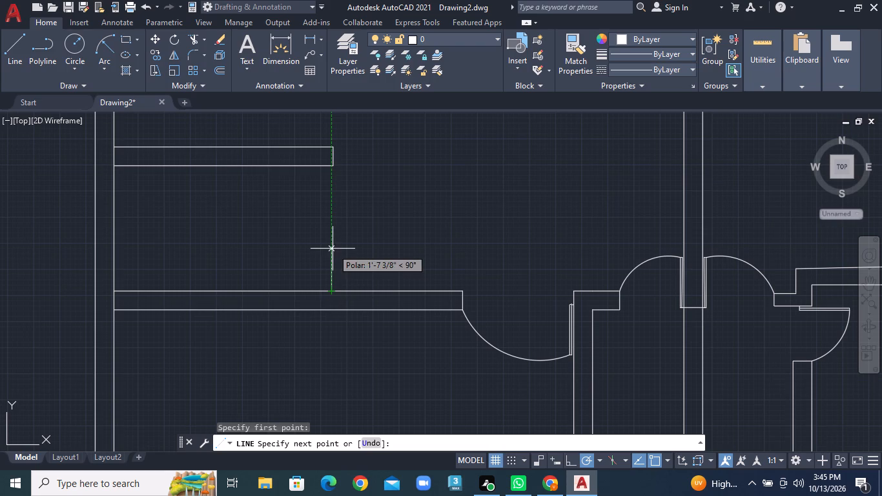
click(333, 245)
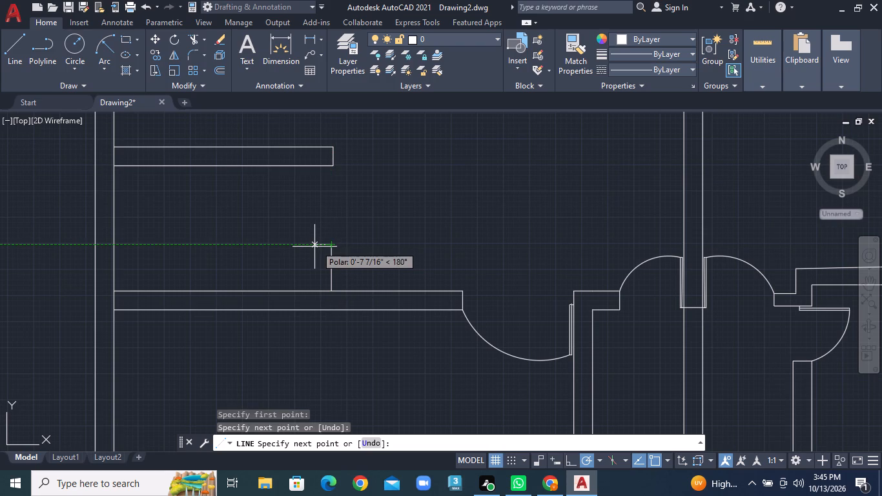
text(9")
key(Return)
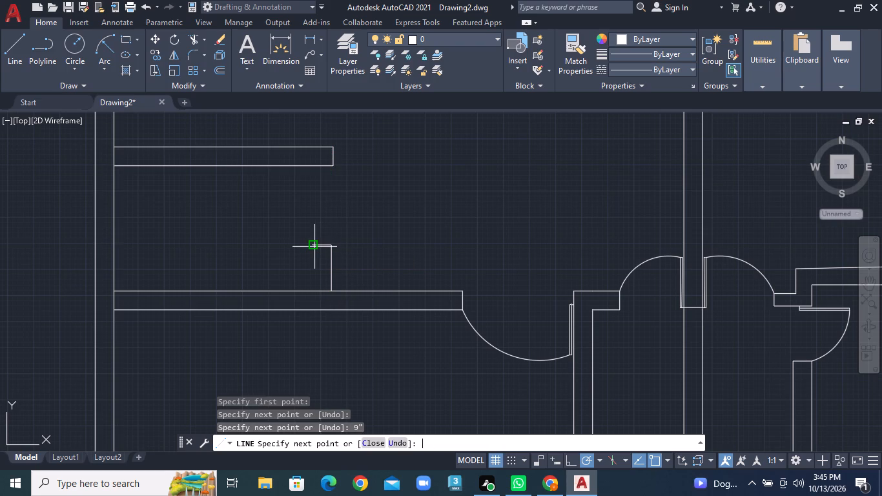
click(313, 287)
right_click(315, 287)
click(329, 294)
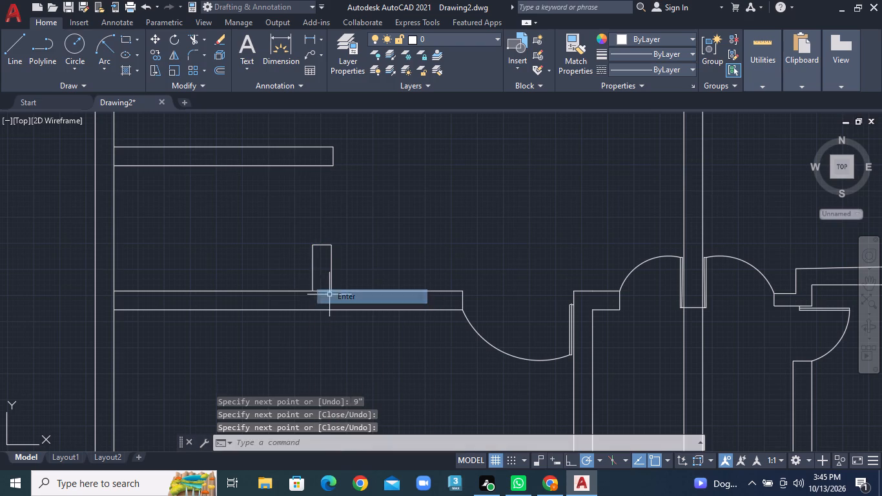
Trim the horizontal wall's top line across the base of the new stub wall.
click(205, 38)
click(206, 52)
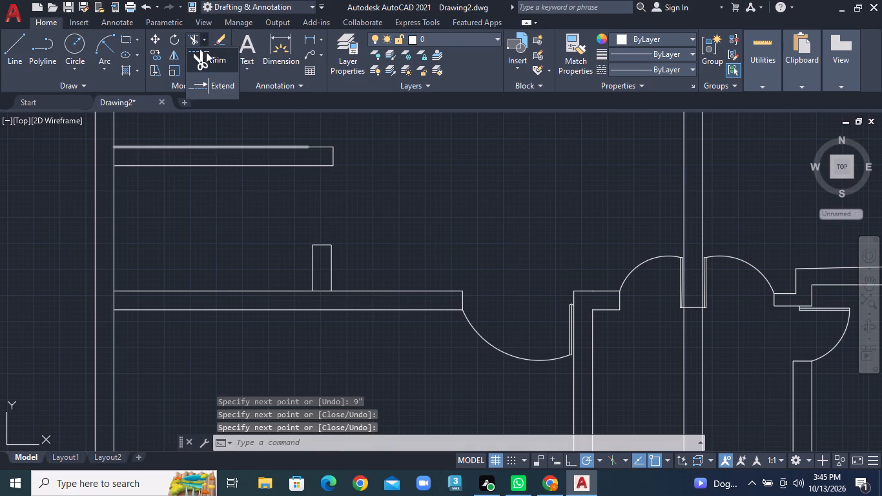
click(319, 289)
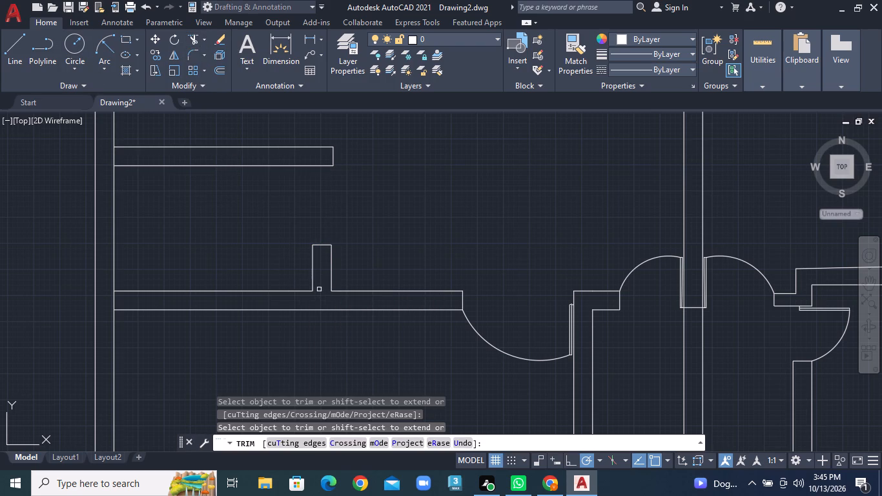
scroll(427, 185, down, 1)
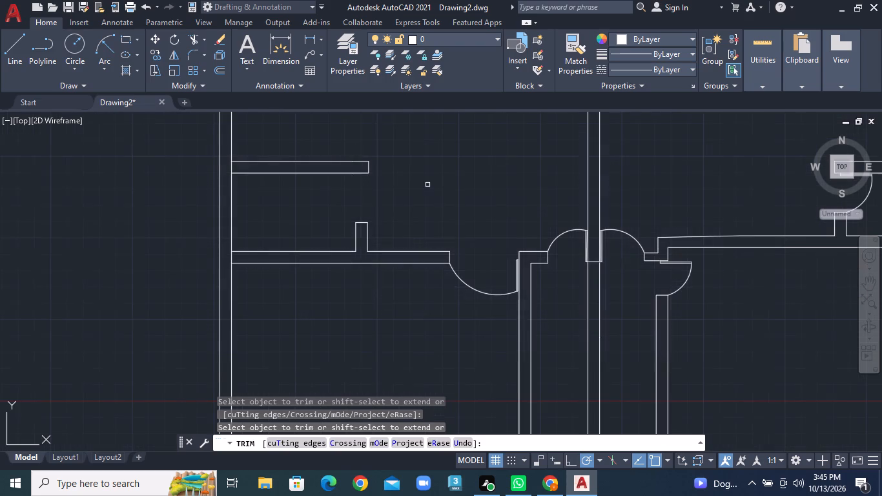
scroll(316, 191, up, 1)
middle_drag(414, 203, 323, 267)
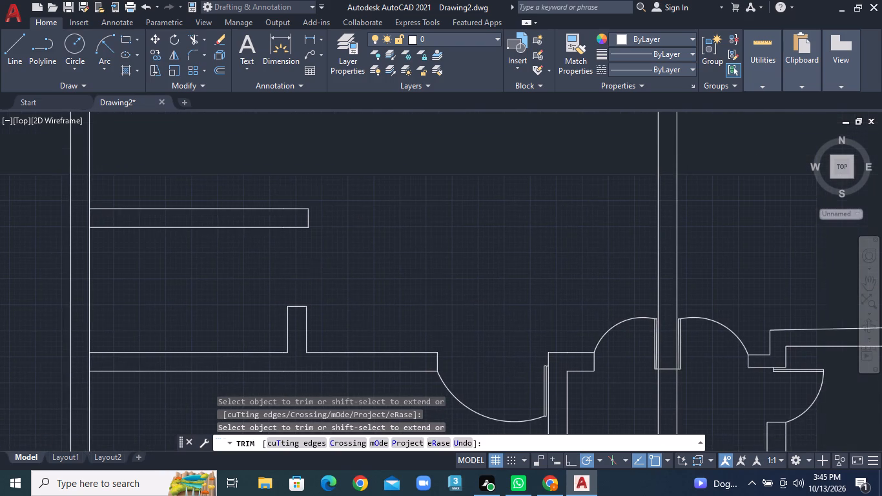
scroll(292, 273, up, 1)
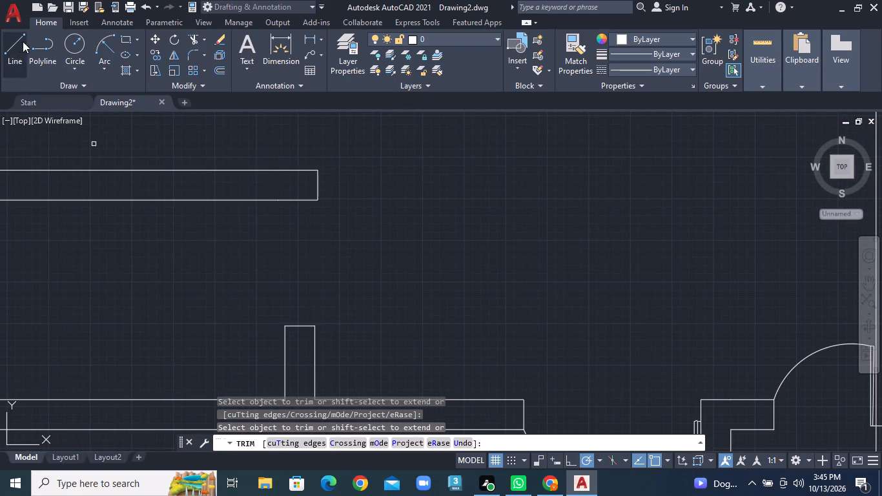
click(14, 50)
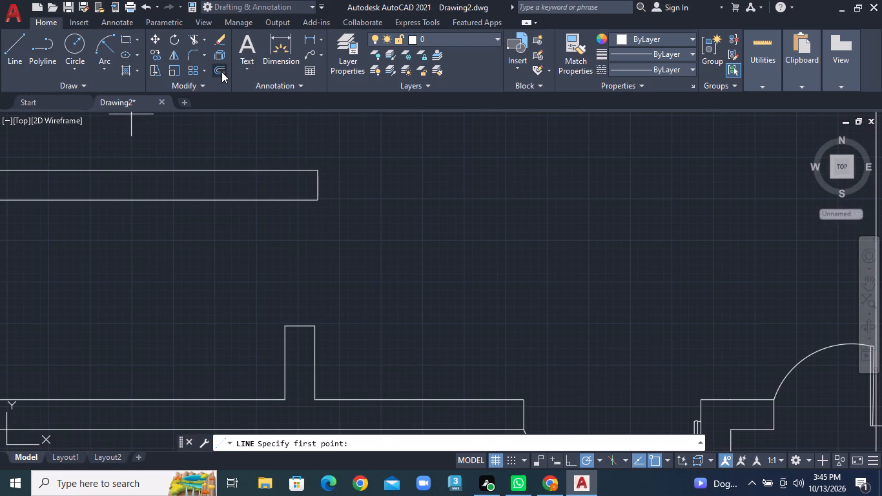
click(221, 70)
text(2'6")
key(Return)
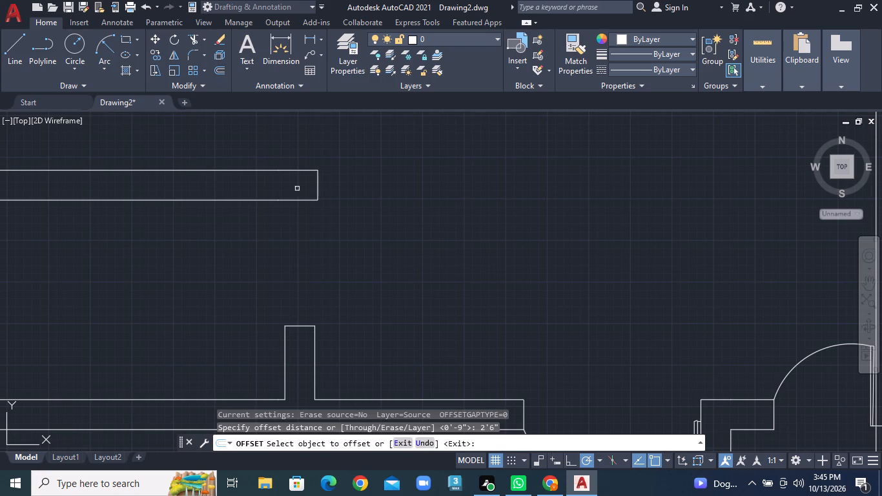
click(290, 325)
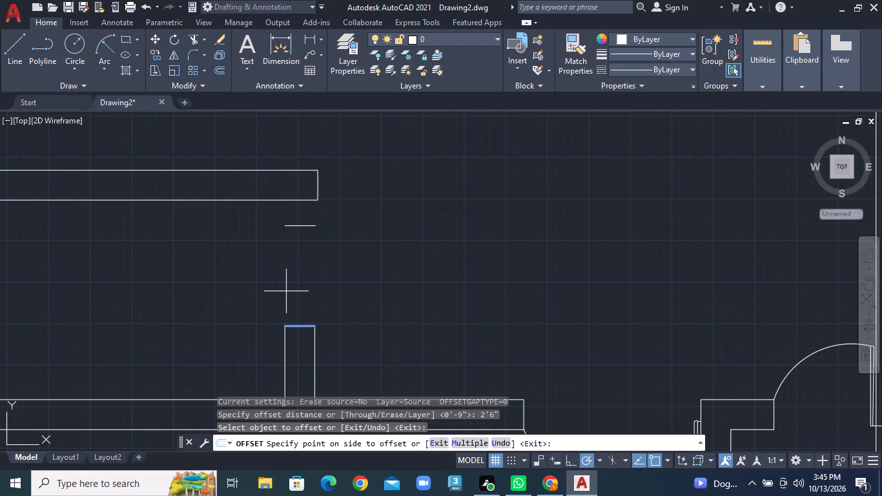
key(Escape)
Draw a three-sided outline on top of the stub wall at the same width, extending it toward the upper horizontal wall.
click(14, 46)
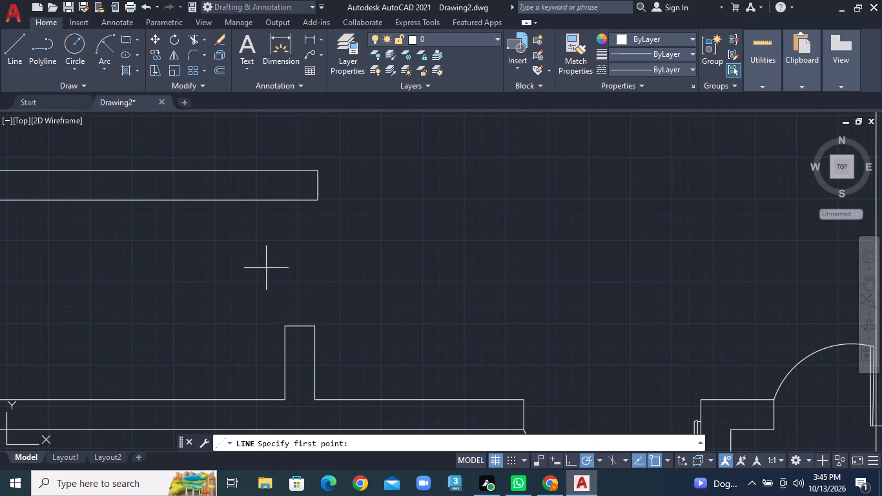
click(287, 328)
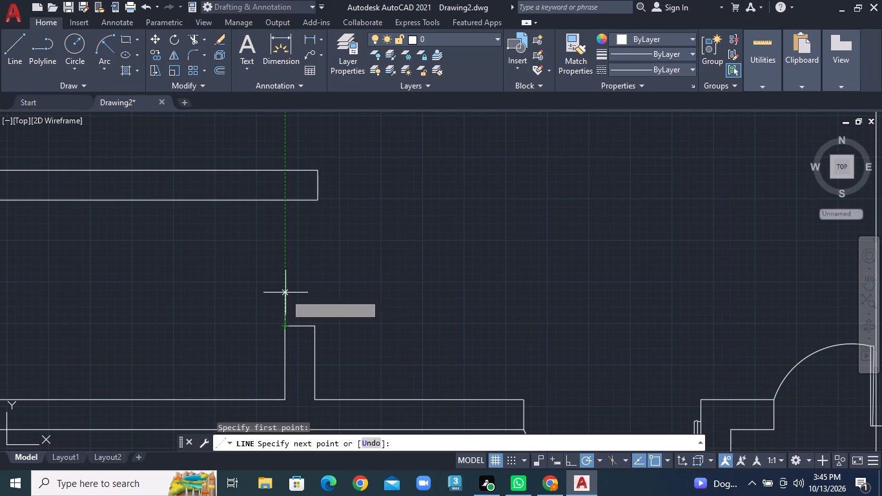
click(285, 293)
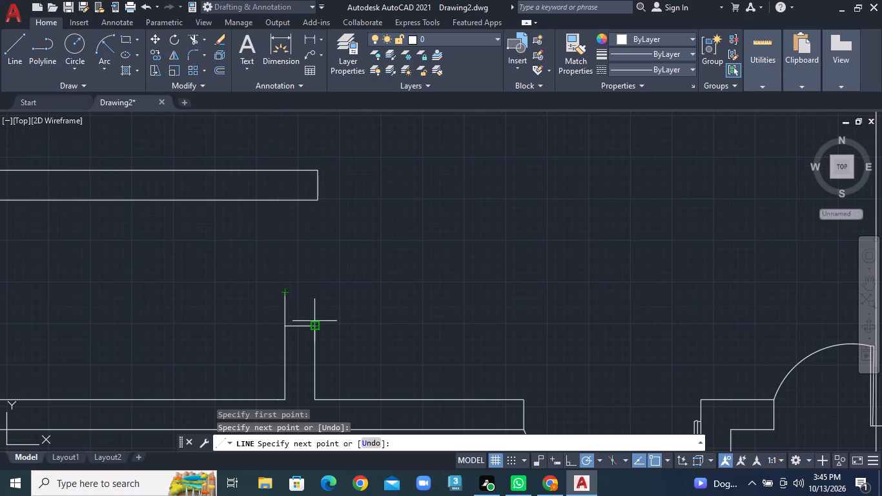
click(314, 291)
click(314, 323)
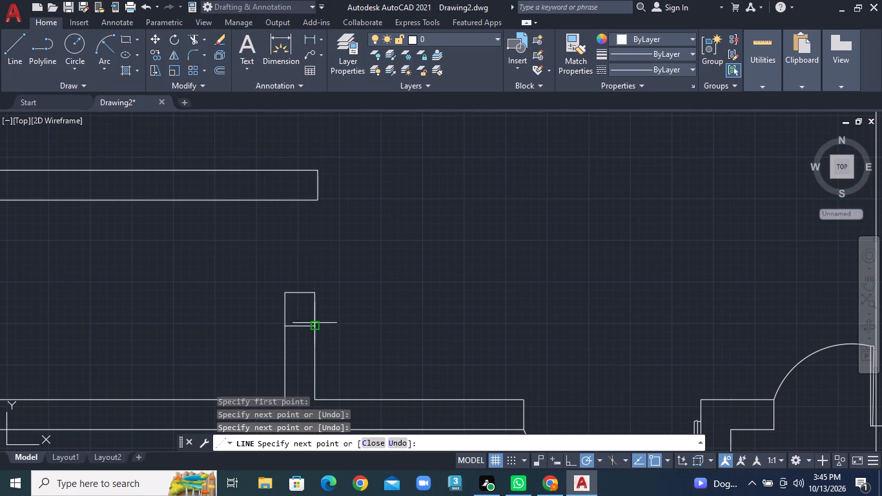
right_click(314, 323)
click(351, 169)
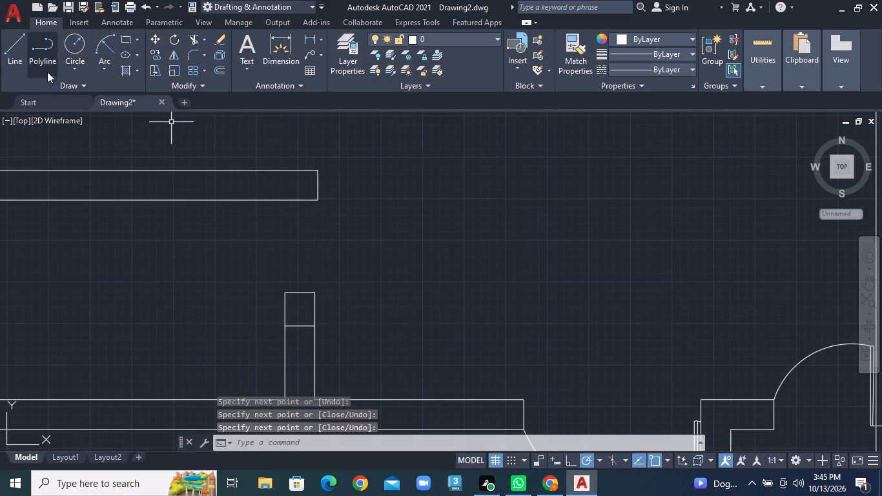
Trim away the stub wall's former end line crossing its lengthened outline.
click(205, 36)
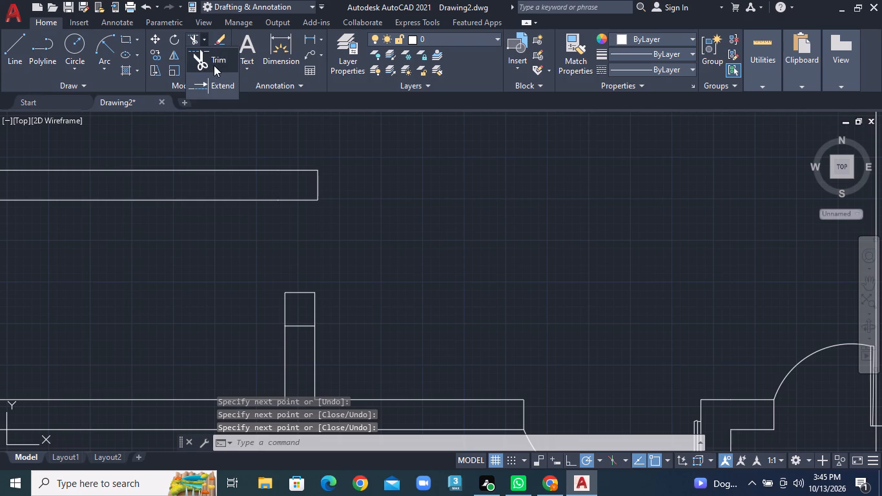
click(214, 65)
click(302, 322)
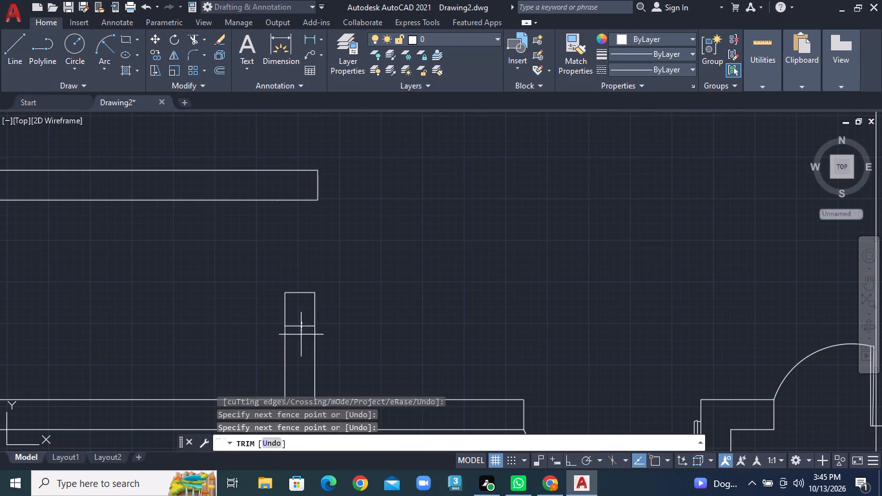
click(301, 338)
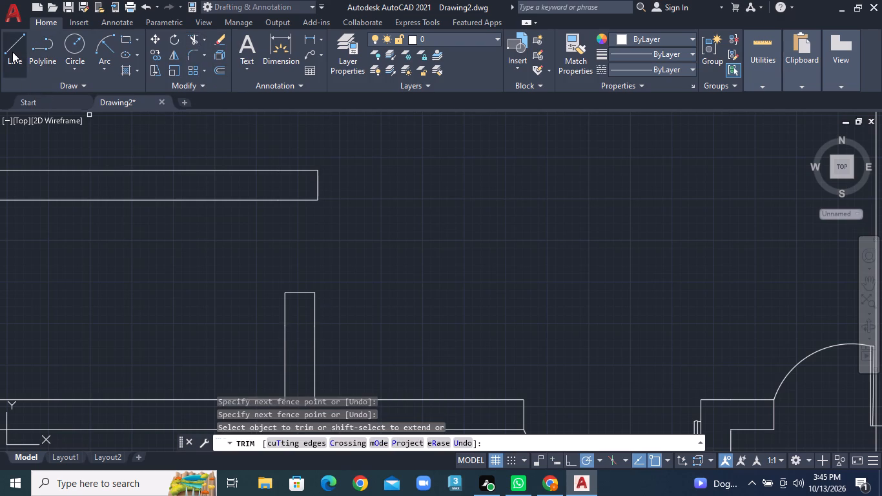
Draw a 2' by 1" door leaf set 1" below the upper-left horizontal wall, near its free end.
click(12, 52)
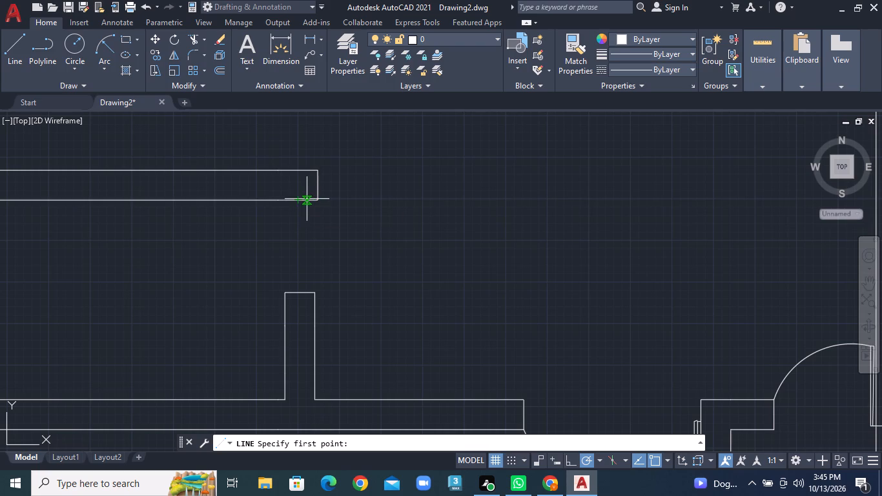
click(307, 199)
text(1")
key(Return)
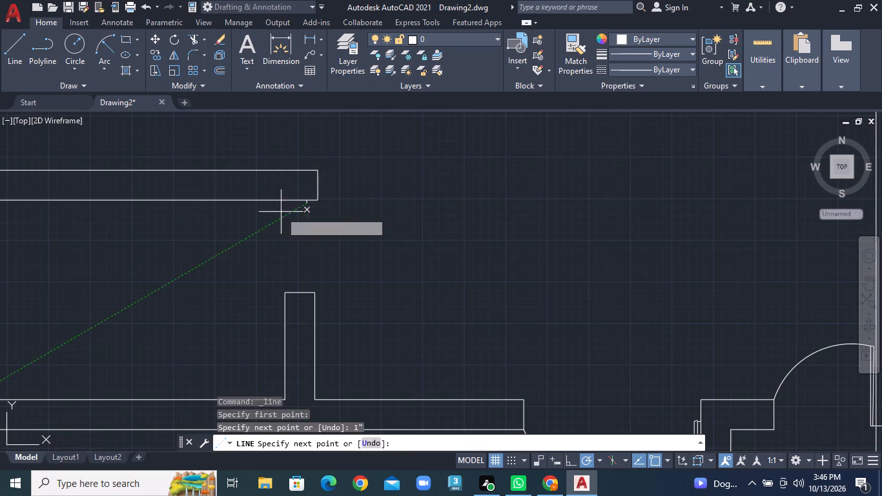
text(2')
key(Return)
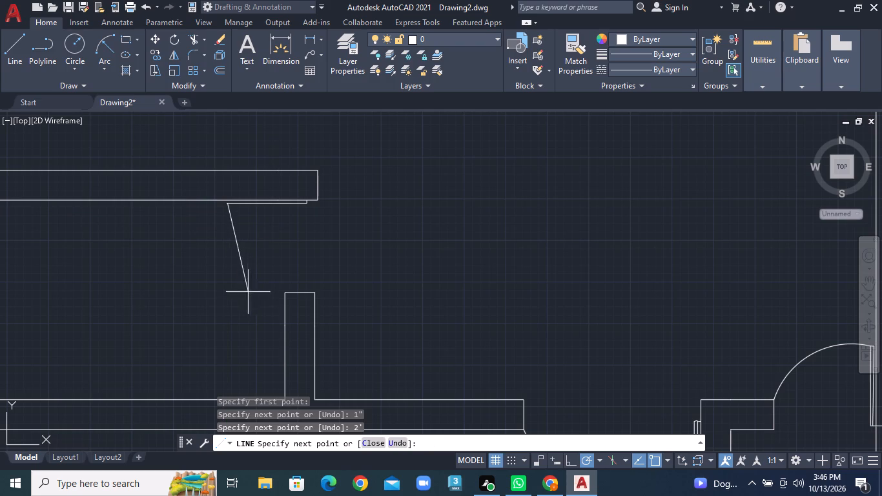
text(1")
key(Return)
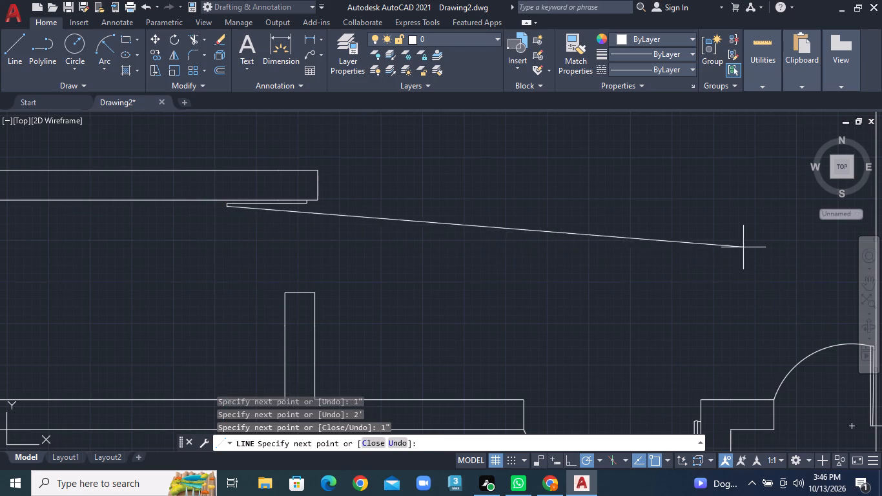
text(2')
key(Return)
scroll(23, 138, up, 2)
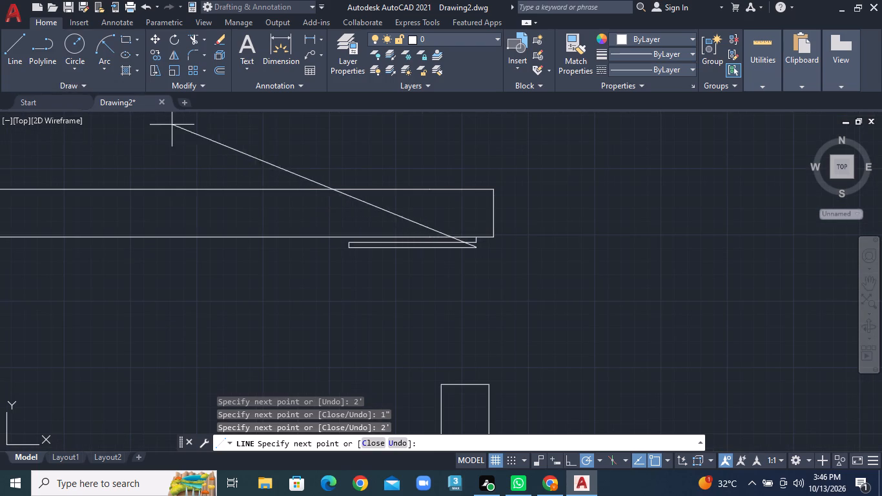
click(478, 243)
right_click(478, 243)
click(492, 247)
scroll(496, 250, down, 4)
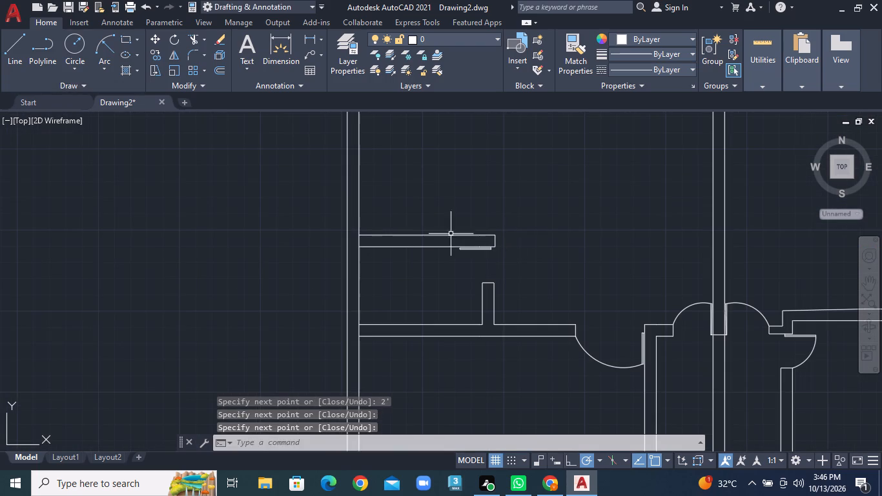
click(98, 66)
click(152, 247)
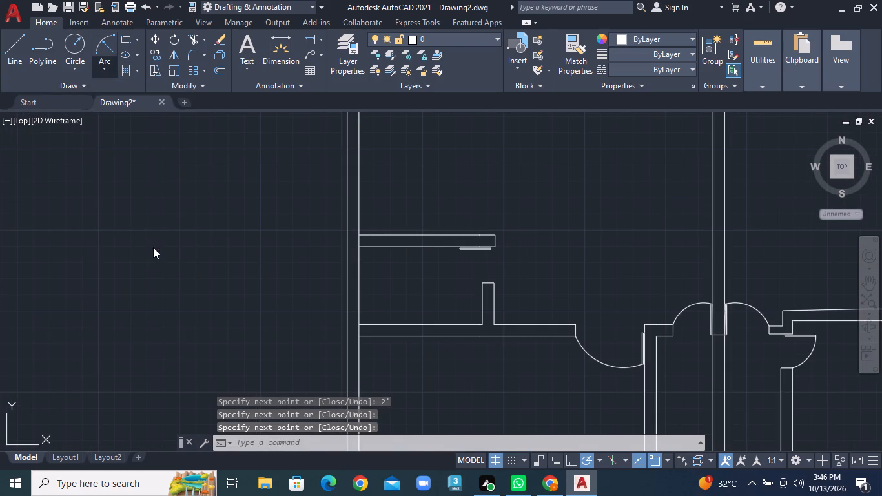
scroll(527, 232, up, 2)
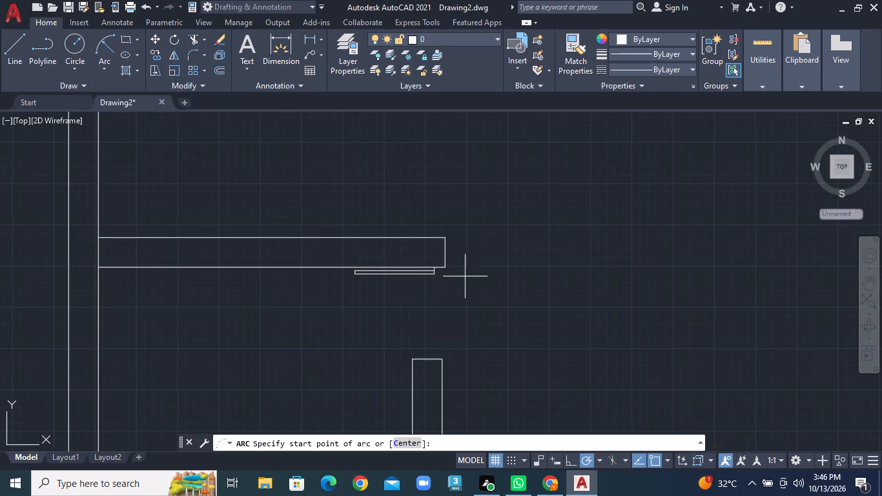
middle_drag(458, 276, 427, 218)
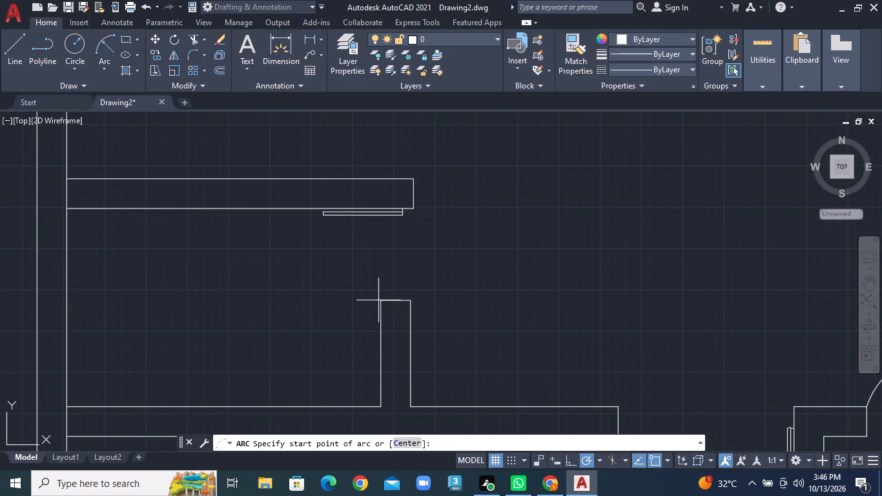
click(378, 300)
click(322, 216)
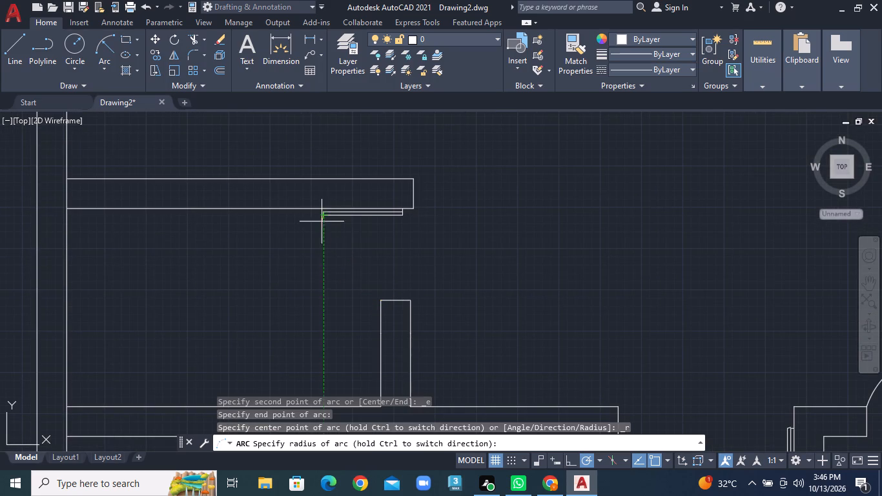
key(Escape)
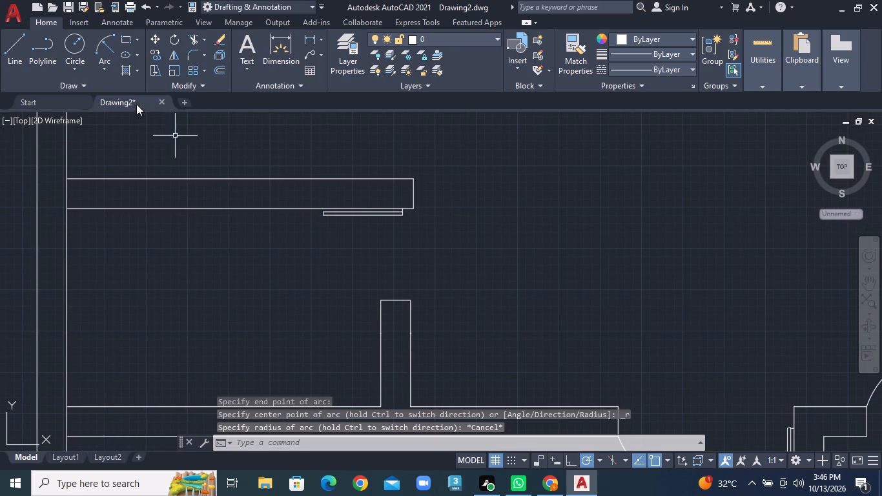
Draw a Start, End, Radius door swing arc from the leaf's outer lower corner to the stub wall's top-left corner.
click(110, 72)
click(149, 256)
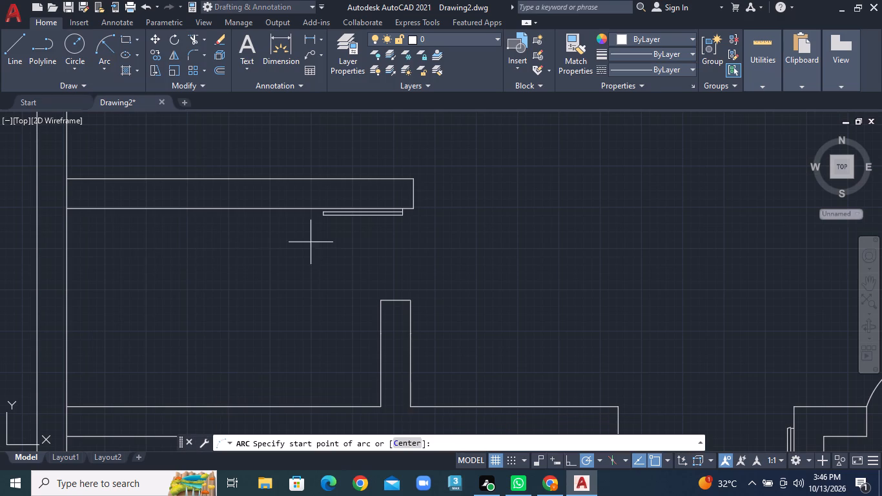
click(324, 218)
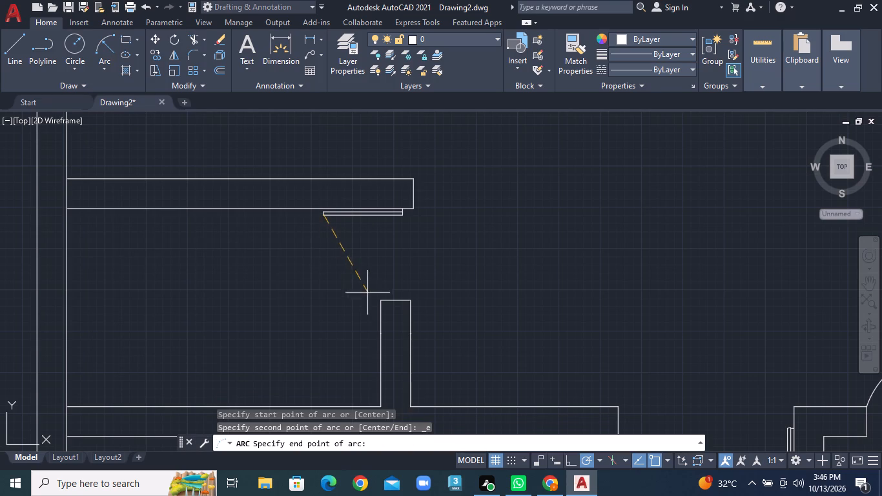
click(376, 301)
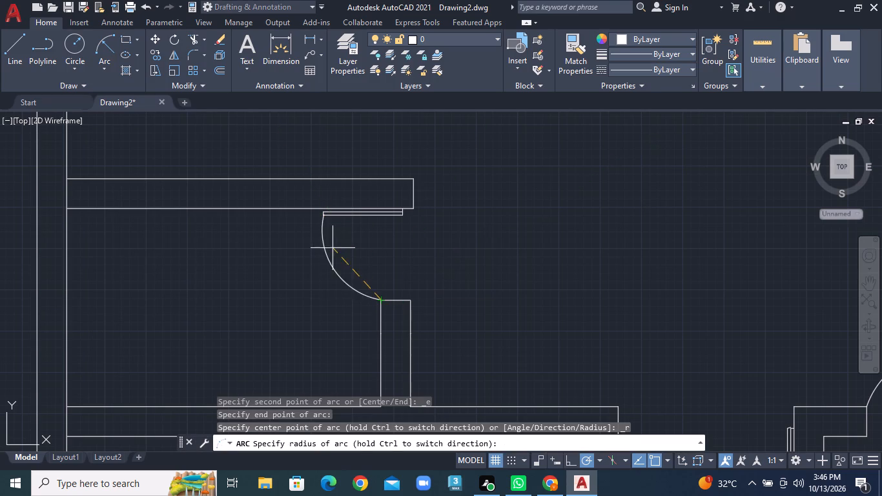
click(334, 244)
Trim the leftover lines inside the short wall below the upper-left door and open its junction with the vertical wall.
scroll(384, 252, down, 2)
scroll(452, 262, down, 2)
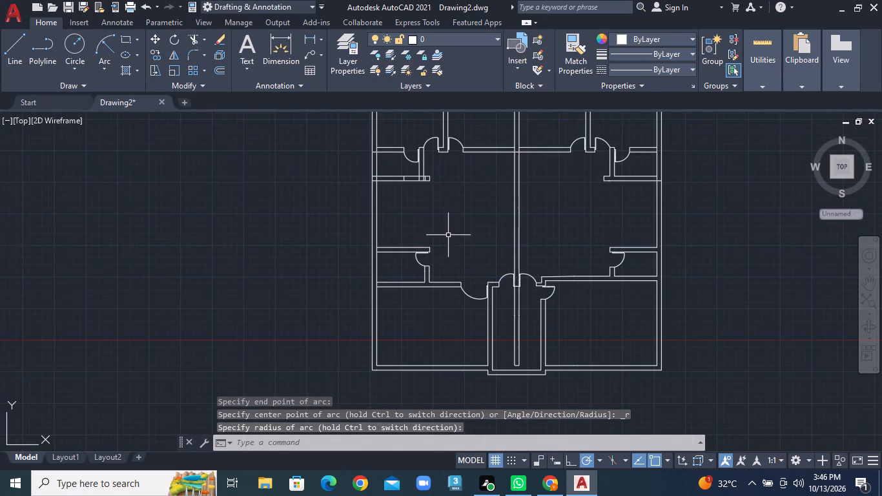
middle_click(446, 235)
middle_click(445, 235)
middle_drag(443, 235, 429, 272)
middle_drag(429, 277, 417, 364)
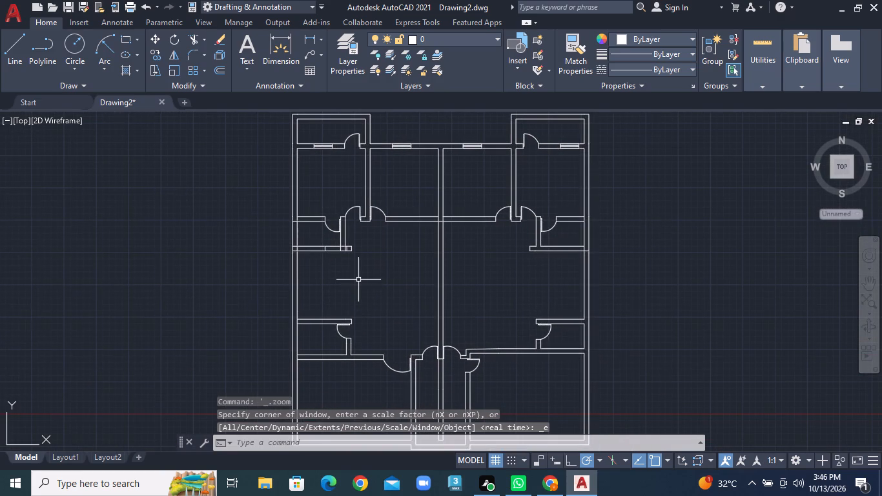
scroll(351, 243, up, 2)
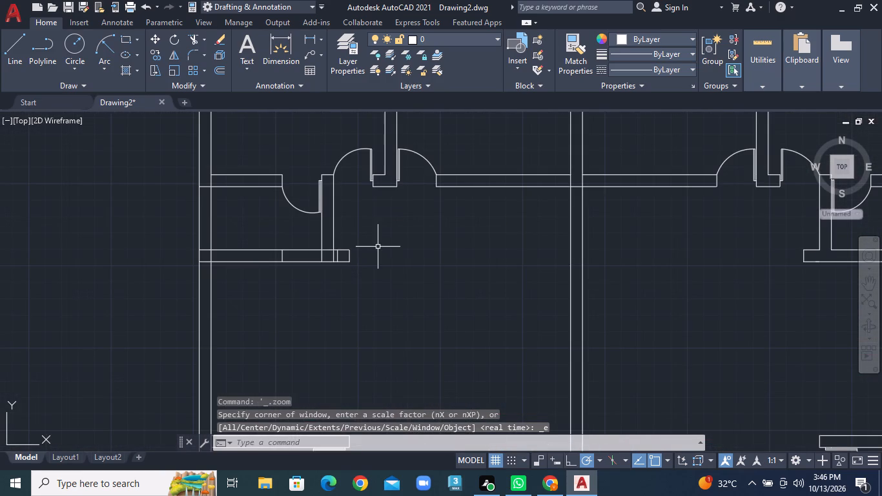
middle_drag(378, 247, 391, 246)
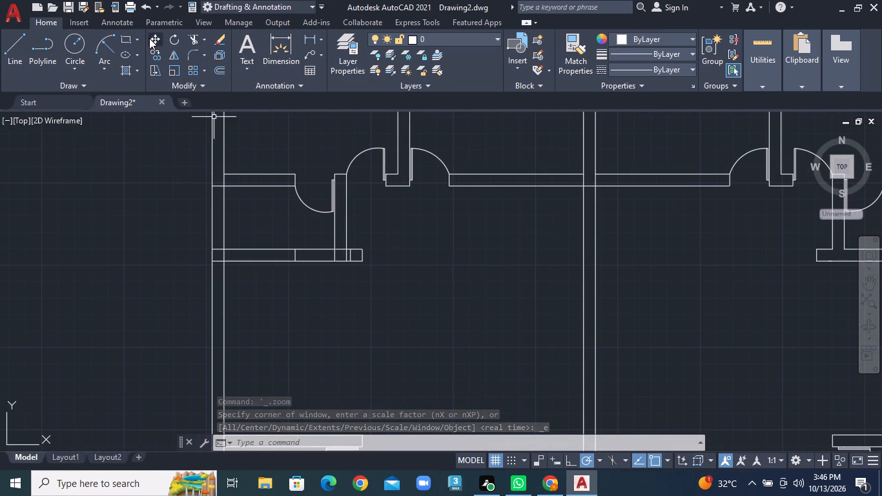
click(204, 39)
click(205, 55)
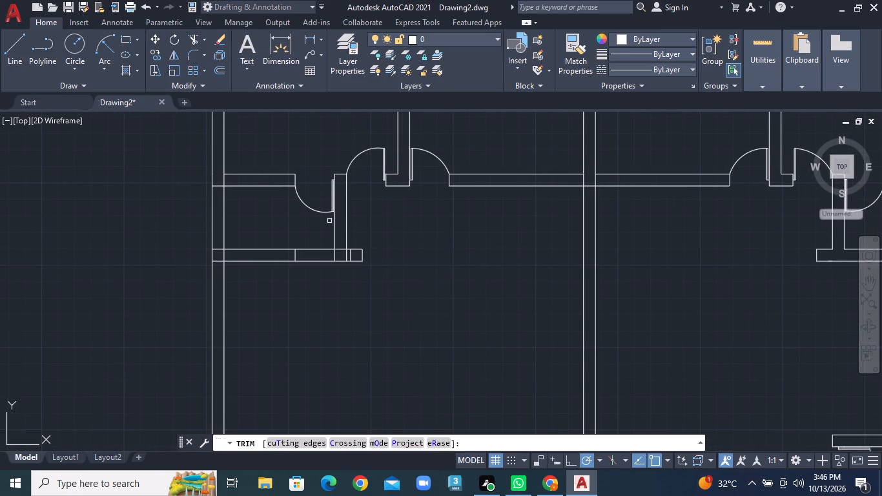
scroll(344, 247, up, 2)
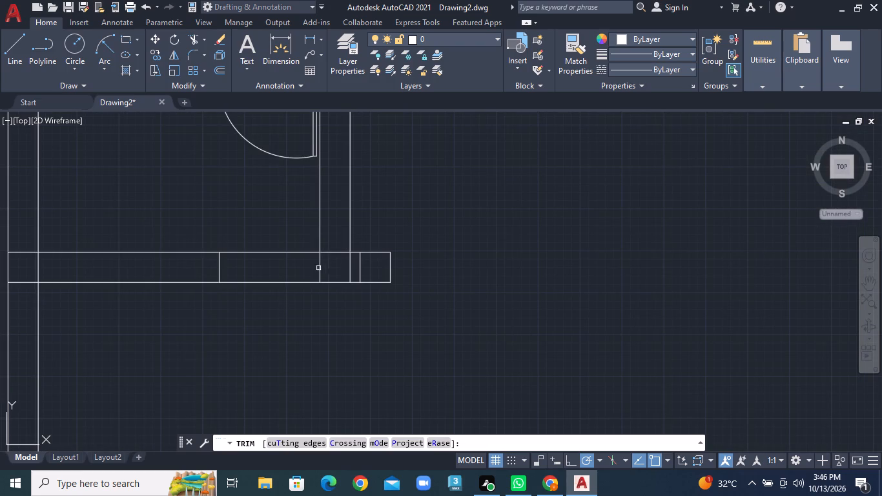
click(313, 265)
click(368, 265)
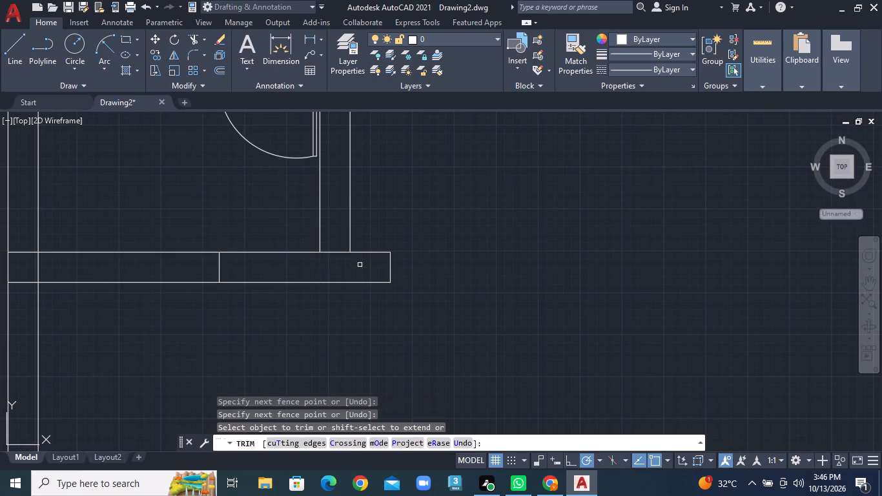
click(337, 265)
click(335, 239)
click(195, 271)
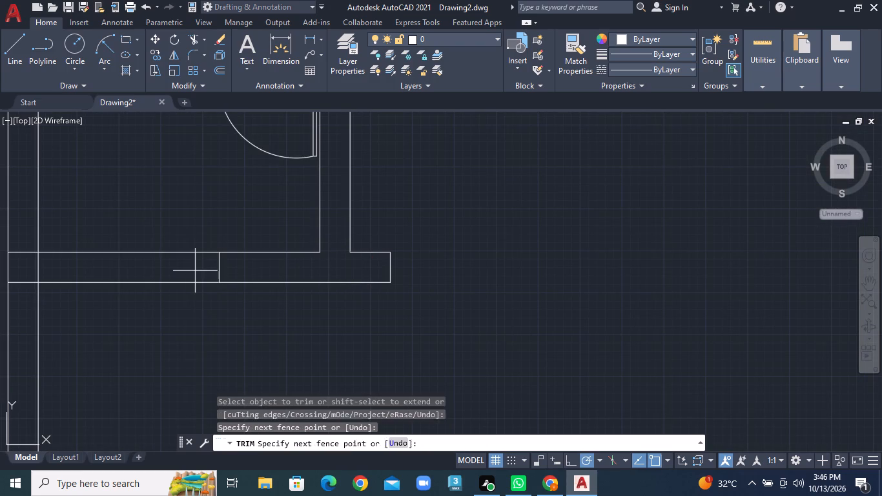
click(266, 273)
Trim the horizontal wall's lower line where it crosses the central wall, between the two sets of upper doors.
scroll(286, 274, down, 2)
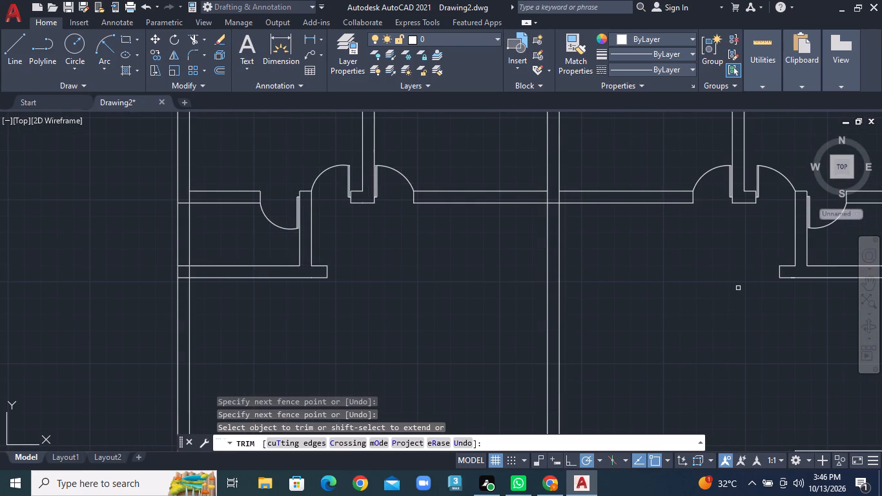
middle_drag(738, 288, 547, 288)
scroll(548, 288, down, 1)
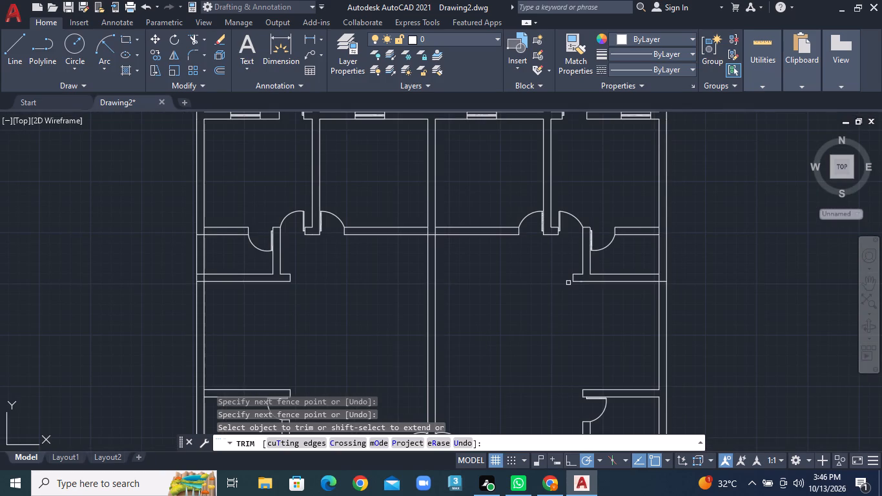
scroll(402, 225, up, 2)
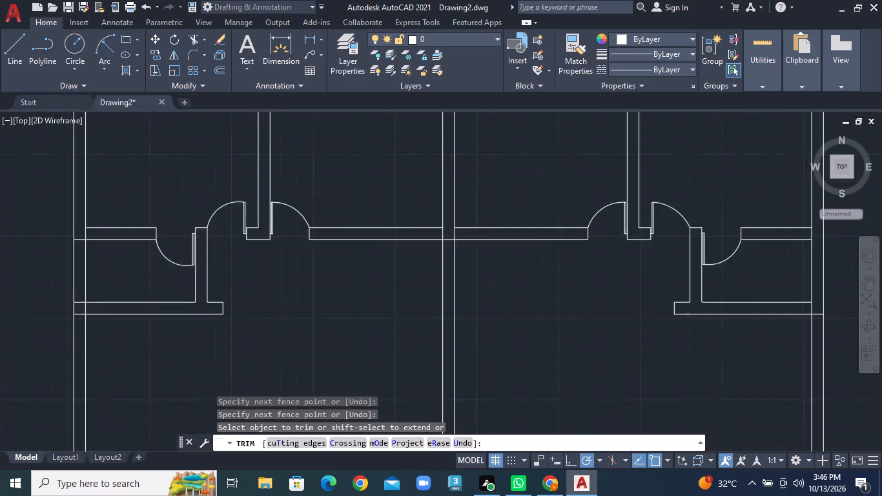
click(475, 259)
click(475, 241)
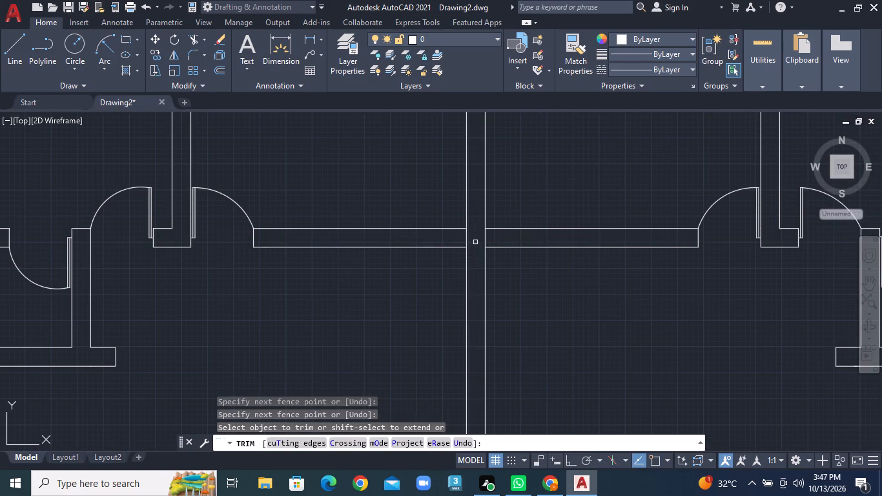
Trim the right outer wall's crossing lines to open its junctions with the two horizontal walls beside the upper door.
scroll(475, 241, down, 2)
middle_drag(699, 214, 601, 389)
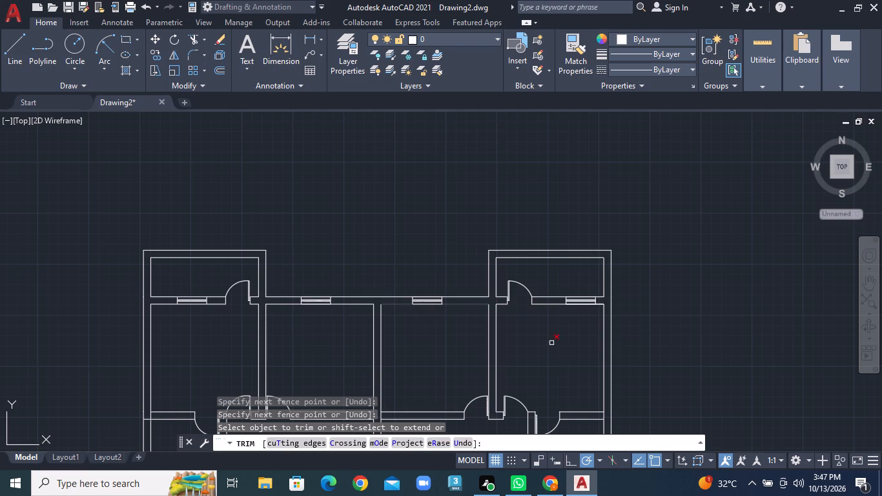
middle_drag(558, 356, 517, 216)
scroll(548, 280, up, 1)
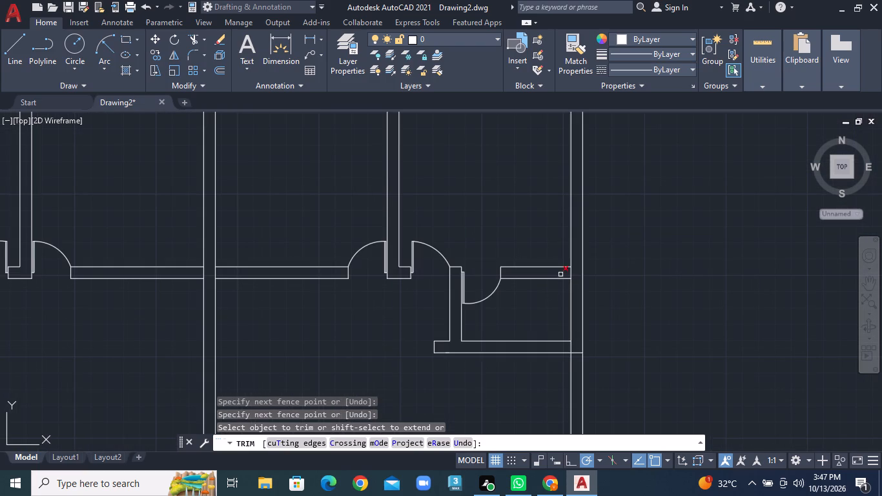
click(568, 274)
click(570, 274)
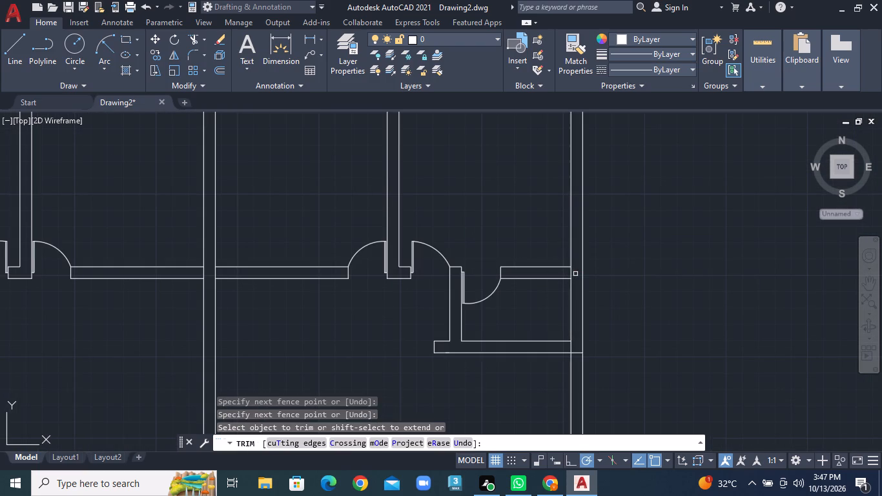
click(569, 274)
click(578, 358)
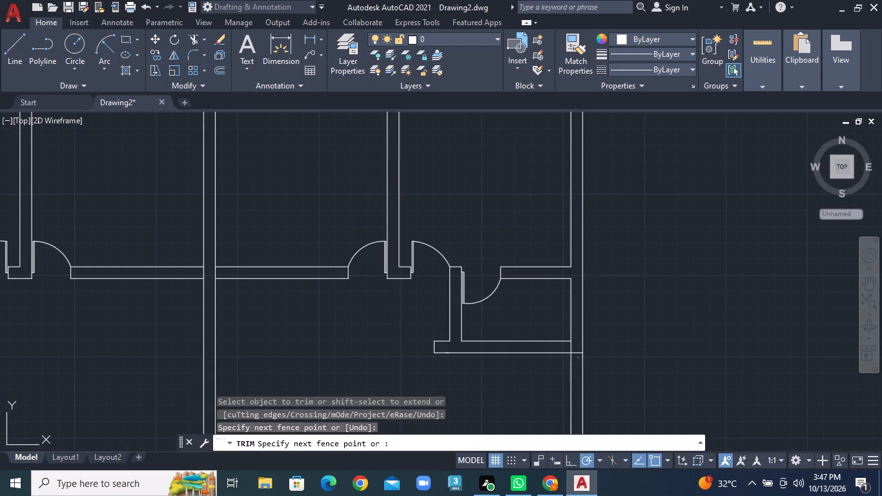
click(575, 345)
click(575, 345)
click(563, 349)
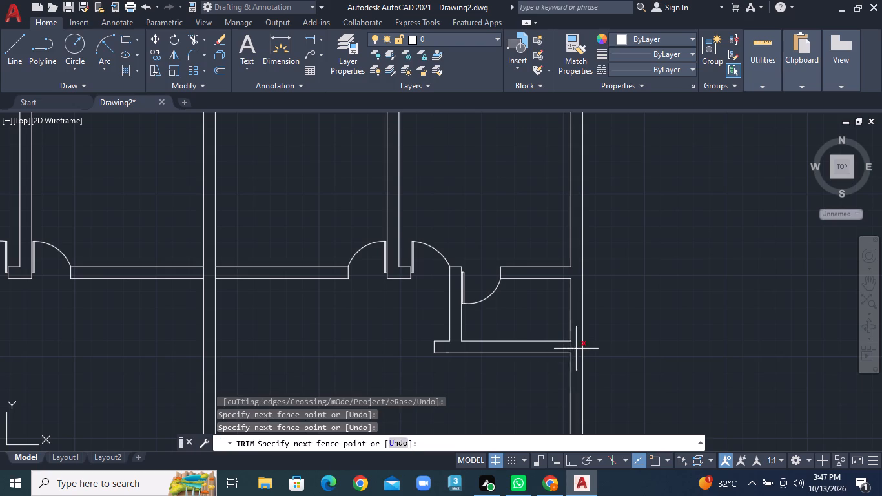
click(579, 349)
Trim the left outer wall's crossing lines to open its junctions with the two horizontal walls above and below the upper-left small room.
scroll(457, 349, down, 1)
middle_drag(223, 316, 418, 295)
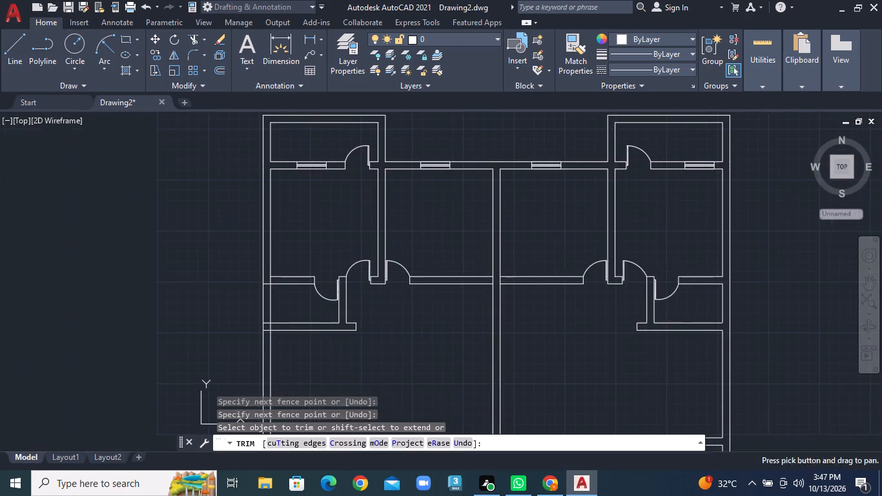
scroll(231, 329, up, 2)
scroll(309, 327, up, 1)
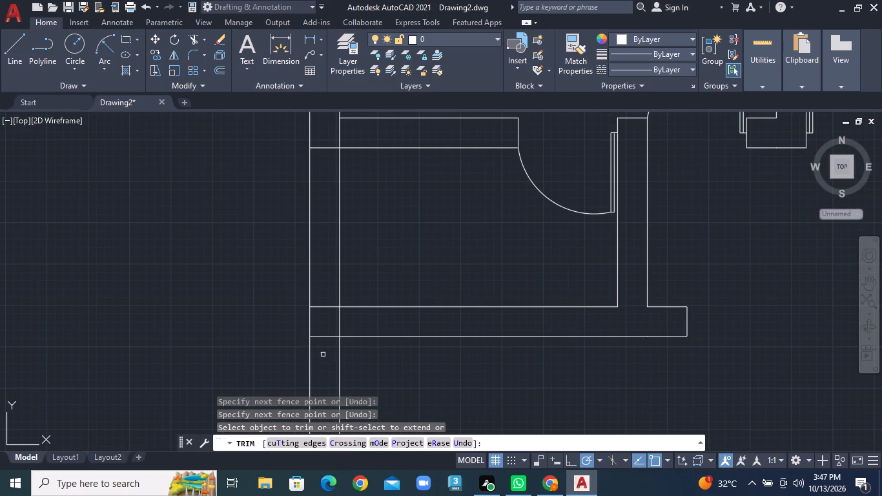
click(323, 355)
click(325, 292)
click(325, 309)
click(355, 317)
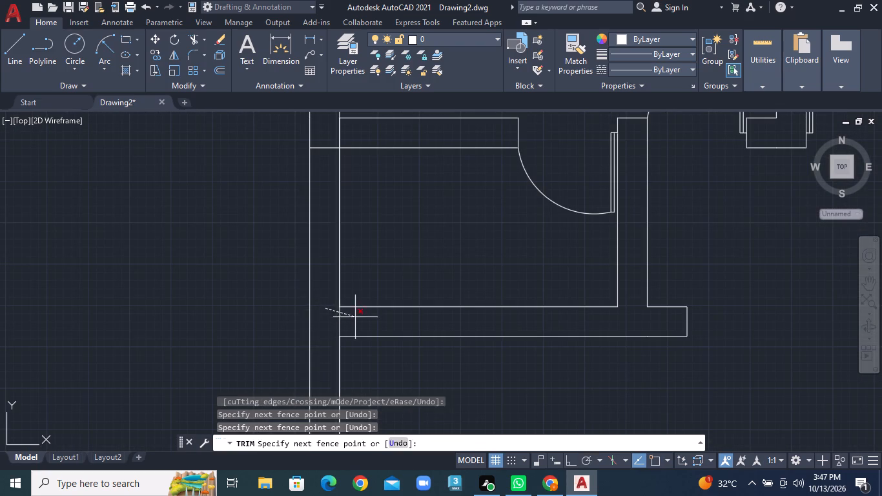
click(325, 138)
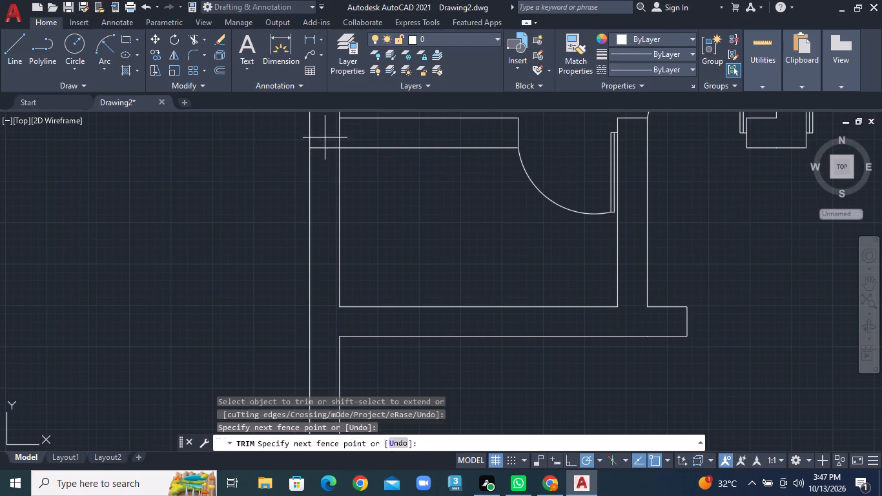
click(329, 178)
click(329, 139)
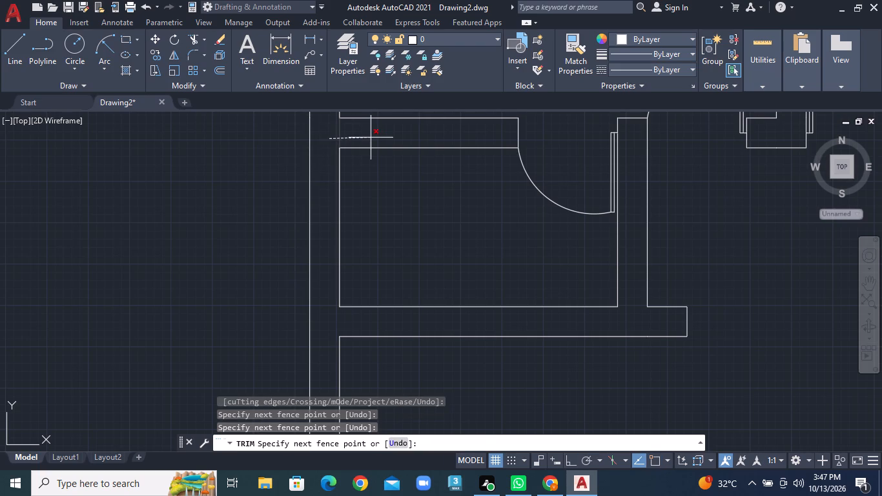
click(376, 138)
Trim the left outer wall's inner line to open its junctions with the two horizontal walls enclosing the lower-left small room.
scroll(410, 226, down, 4)
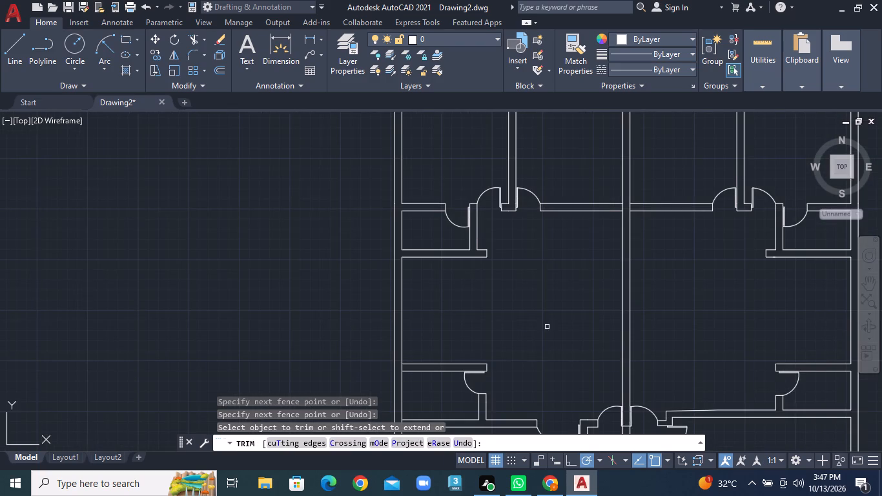
middle_drag(499, 288, 461, 254)
middle_drag(413, 194, 402, 178)
scroll(330, 306, up, 2)
middle_drag(327, 306, 312, 194)
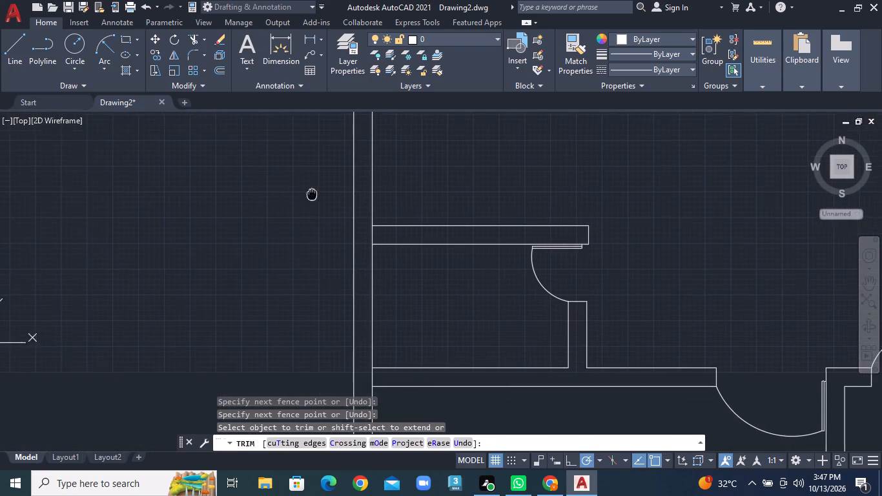
click(362, 224)
click(387, 224)
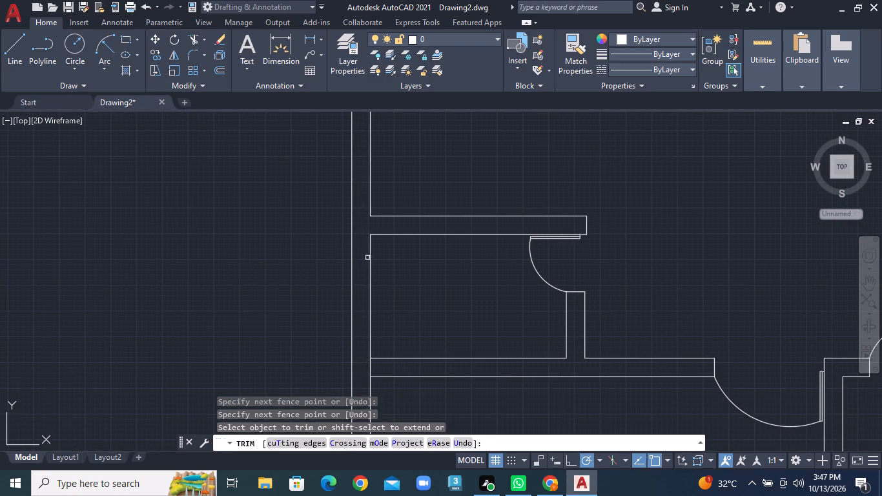
click(365, 369)
click(385, 369)
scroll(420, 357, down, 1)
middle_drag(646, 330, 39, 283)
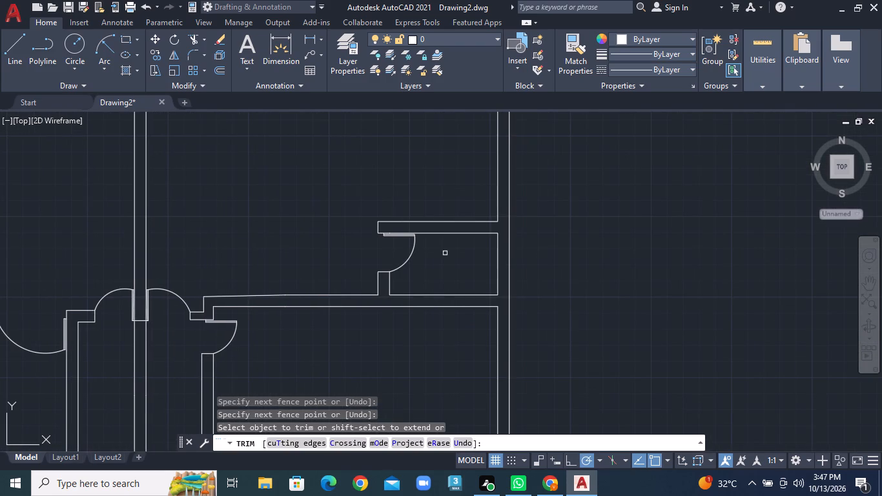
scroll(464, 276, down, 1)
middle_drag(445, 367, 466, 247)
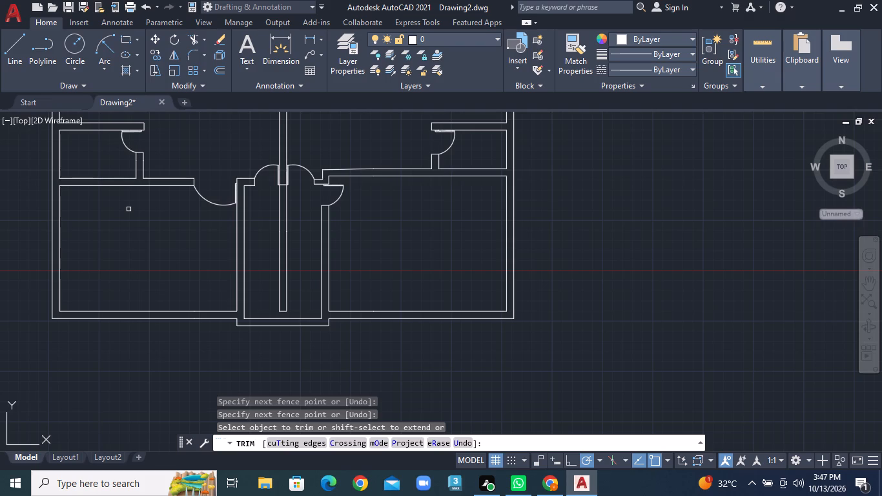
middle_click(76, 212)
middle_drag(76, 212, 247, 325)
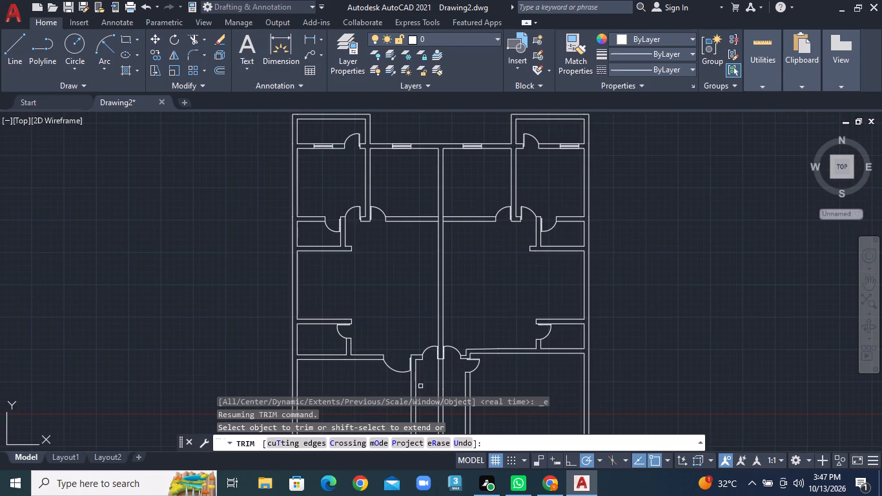
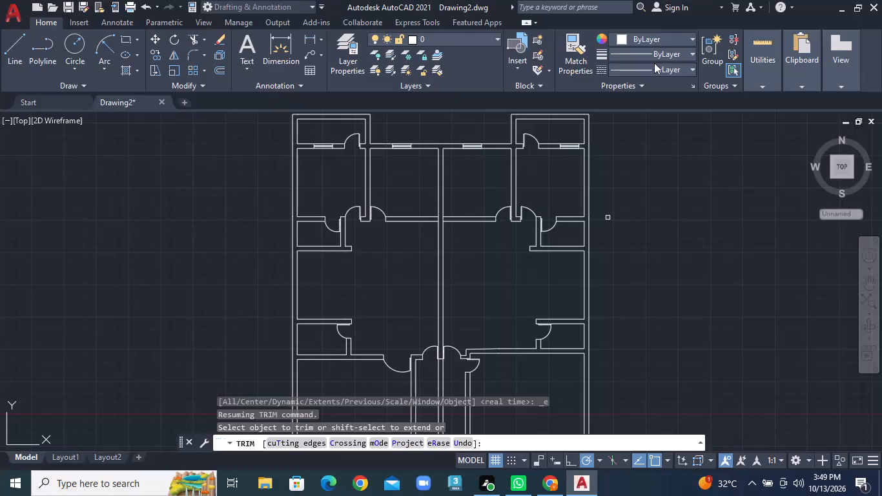
Draw two short lines across the left outer wall to mark a window opening in the large upper-left room.
scroll(326, 160, up, 2)
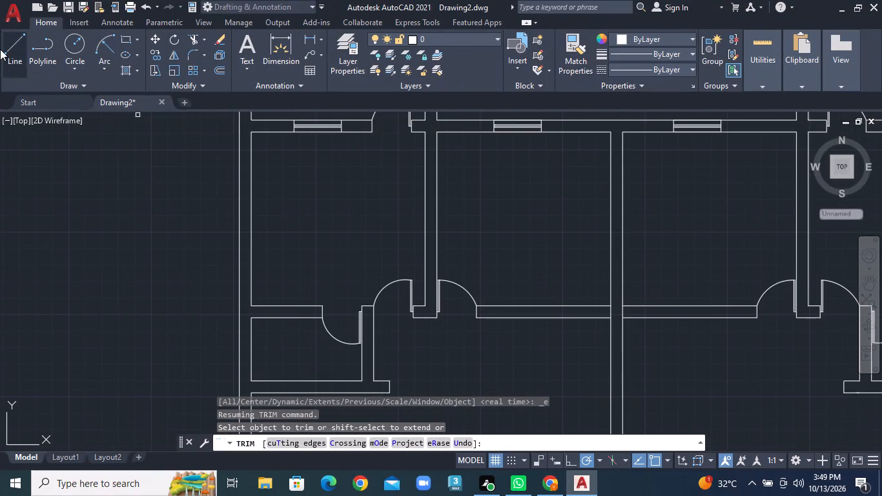
click(0, 49)
click(8, 49)
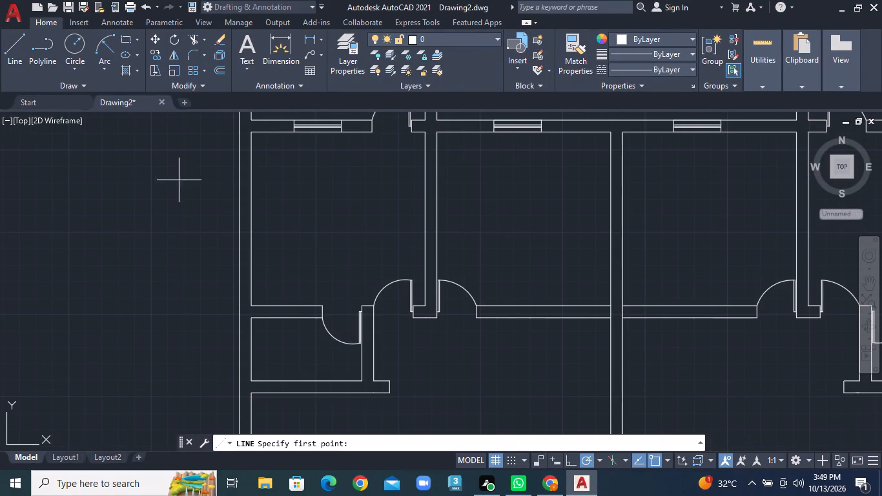
click(239, 183)
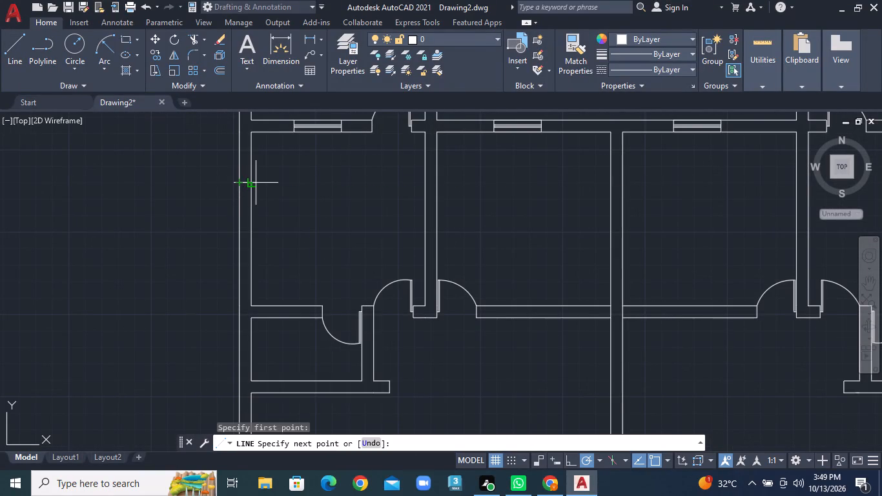
click(256, 183)
right_click(256, 183)
click(282, 190)
click(14, 54)
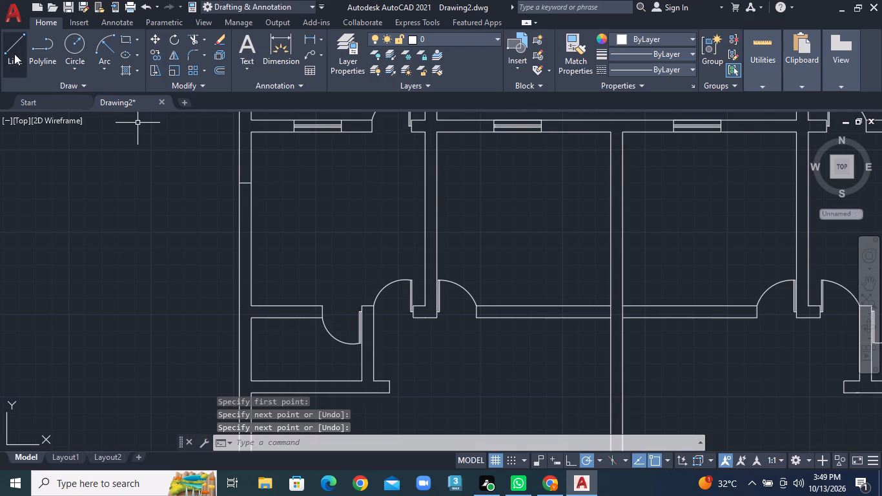
click(240, 253)
click(254, 253)
right_click(254, 253)
click(273, 259)
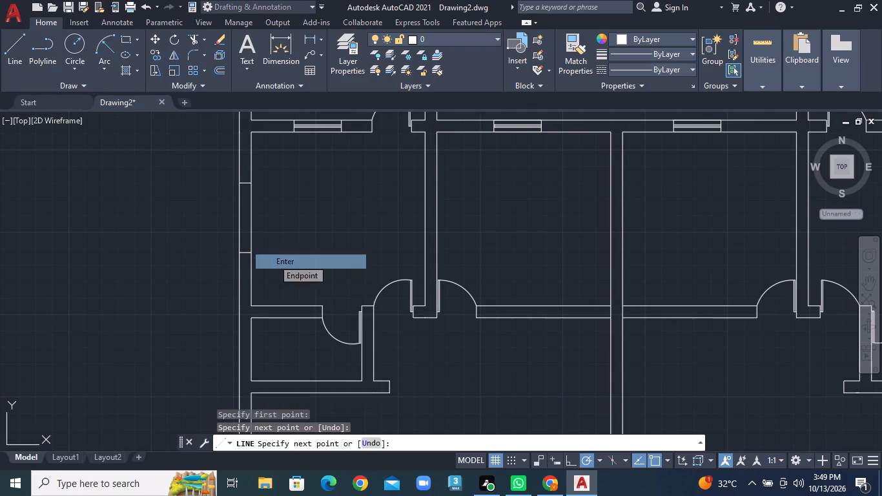
Draw two short lines across the left outer wall to mark a window opening in the upper-left small room.
click(13, 64)
middle_drag(220, 302, 241, 196)
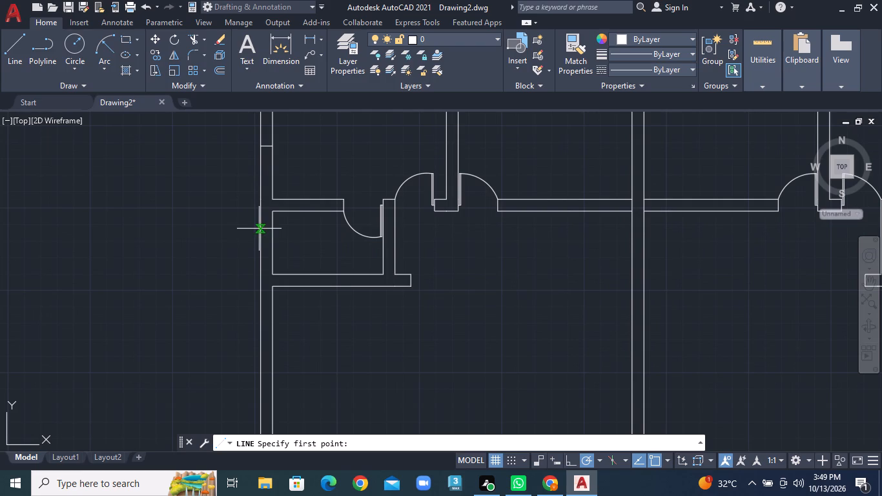
click(259, 229)
click(269, 230)
right_click(269, 230)
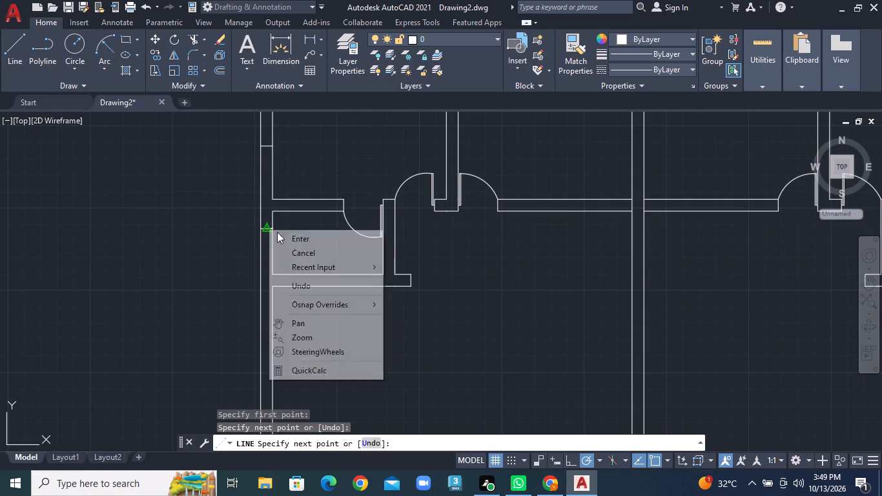
click(289, 234)
click(19, 53)
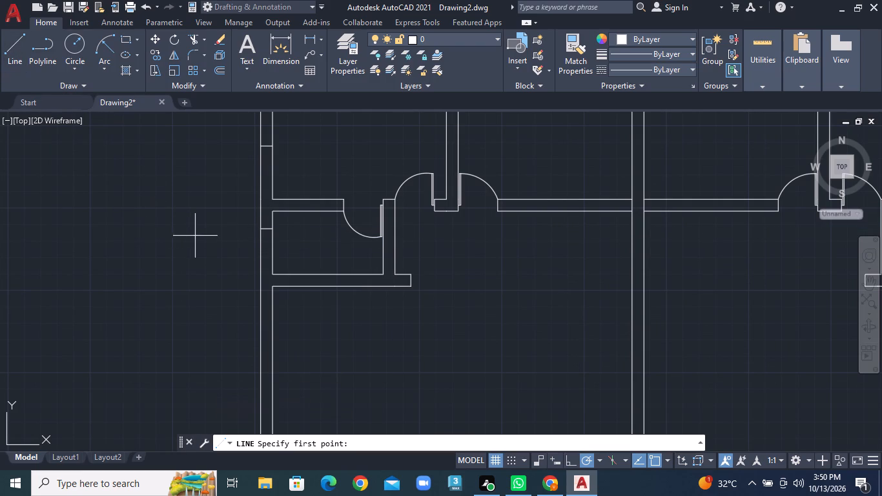
scroll(209, 248, up, 1)
click(291, 268)
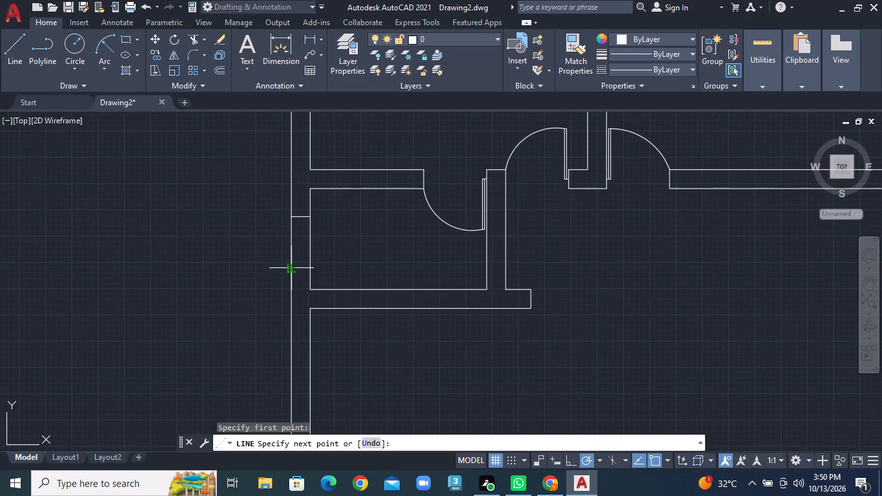
click(313, 267)
right_click(313, 267)
click(332, 273)
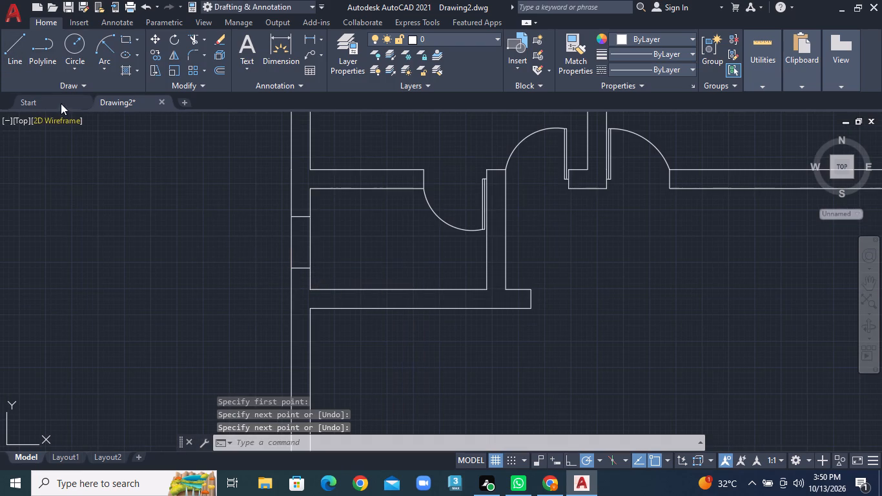
Draw two short lines across the left outer wall to mark a window opening between the two small left rooms.
click(23, 57)
middle_drag(382, 386, 381, 346)
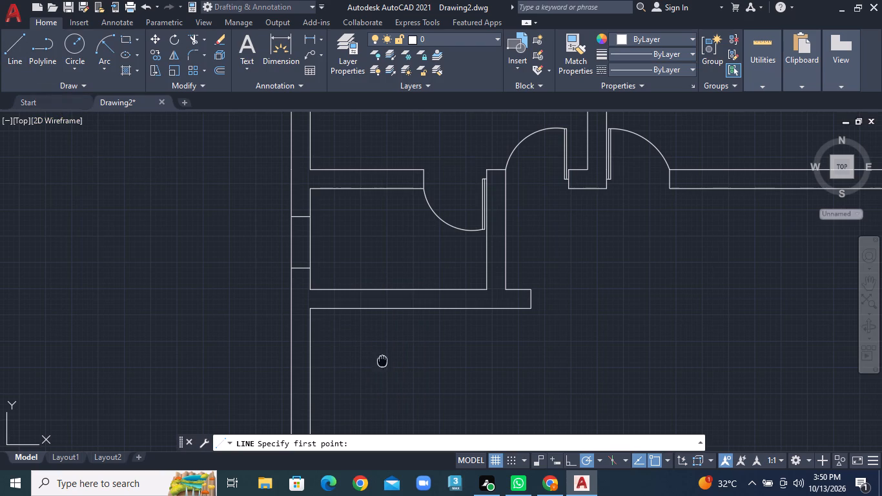
middle_drag(381, 346, 382, 279)
middle_click(383, 269)
scroll(383, 287, down, 1)
middle_drag(367, 313, 349, 286)
click(307, 262)
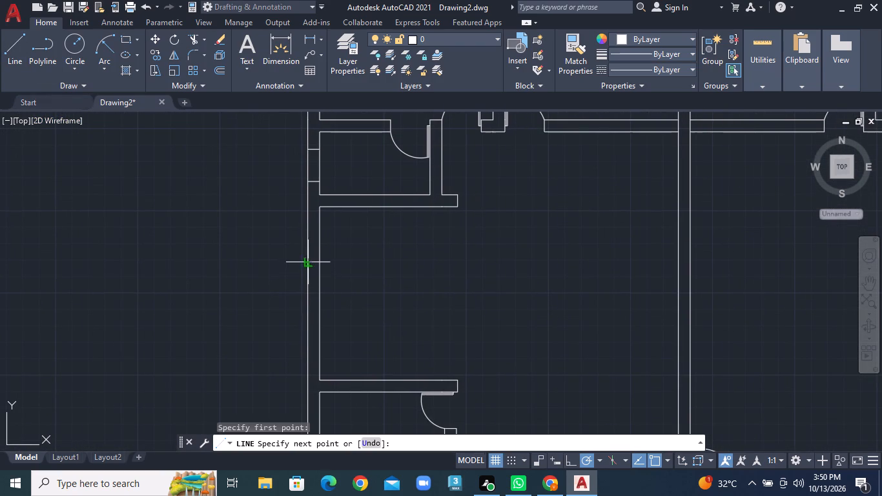
click(320, 260)
right_click(320, 260)
click(345, 265)
right_click(361, 299)
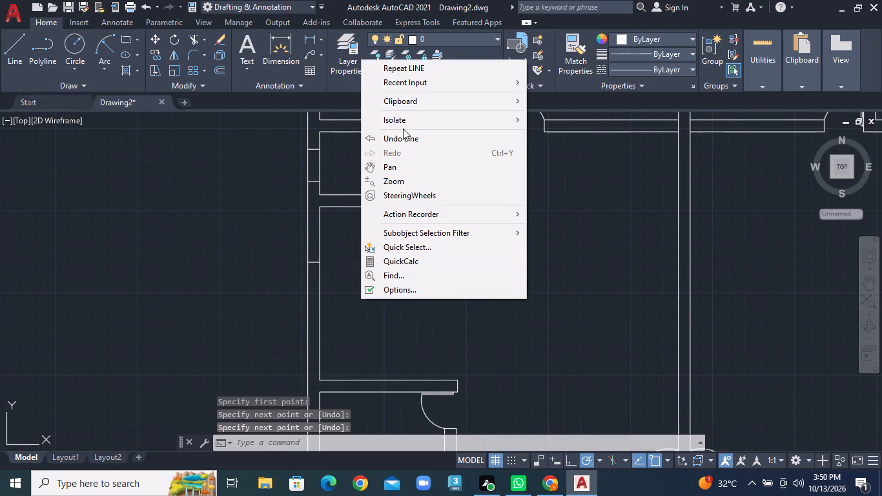
click(418, 65)
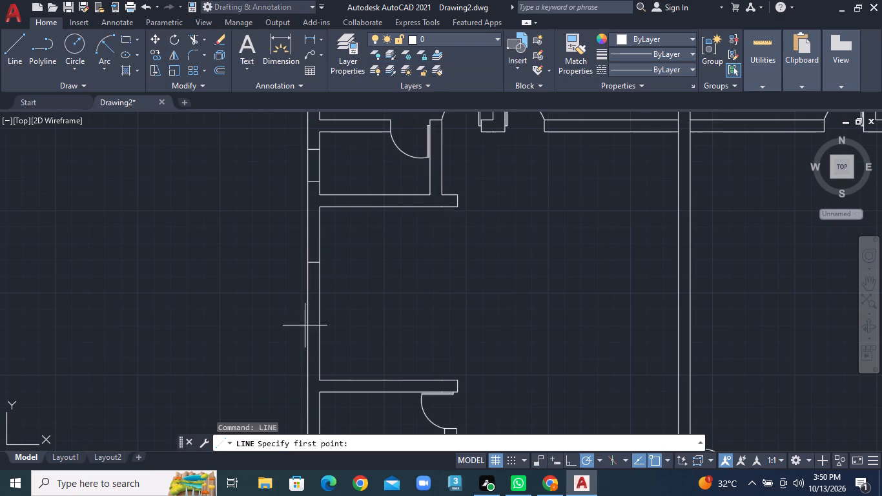
click(307, 331)
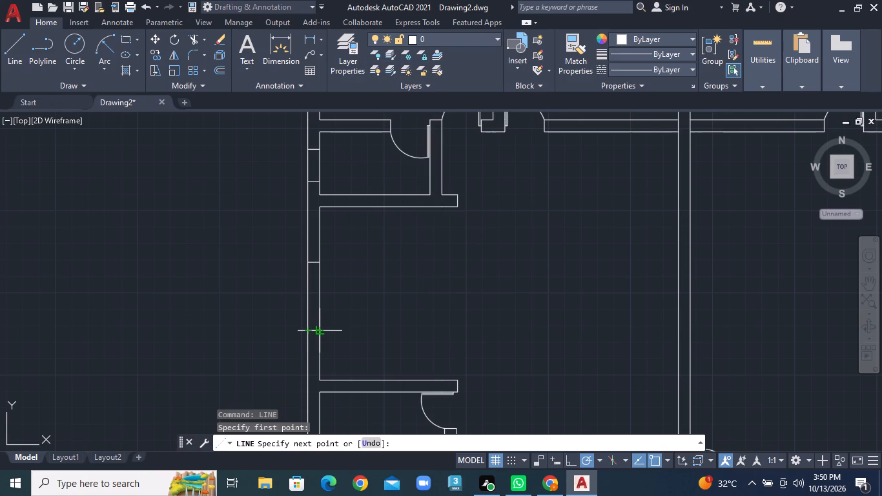
click(318, 327)
right_click(318, 327)
click(362, 191)
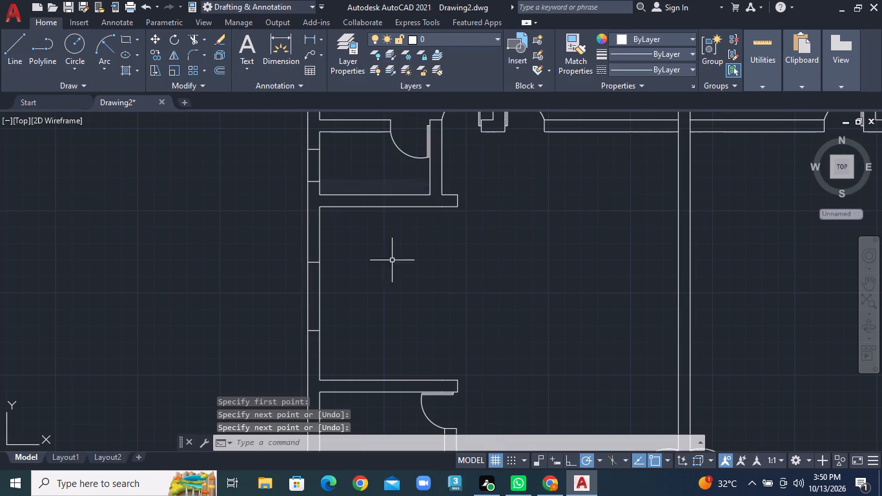
Draw two short lines across the left outer wall to mark a window opening in the lower-left small room.
scroll(395, 288, down, 2)
middle_drag(405, 325, 374, 194)
click(19, 63)
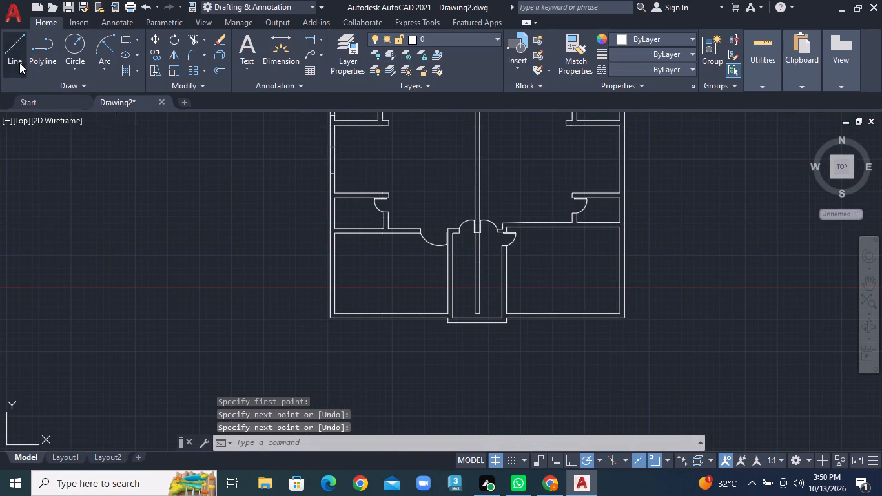
scroll(344, 180, up, 2)
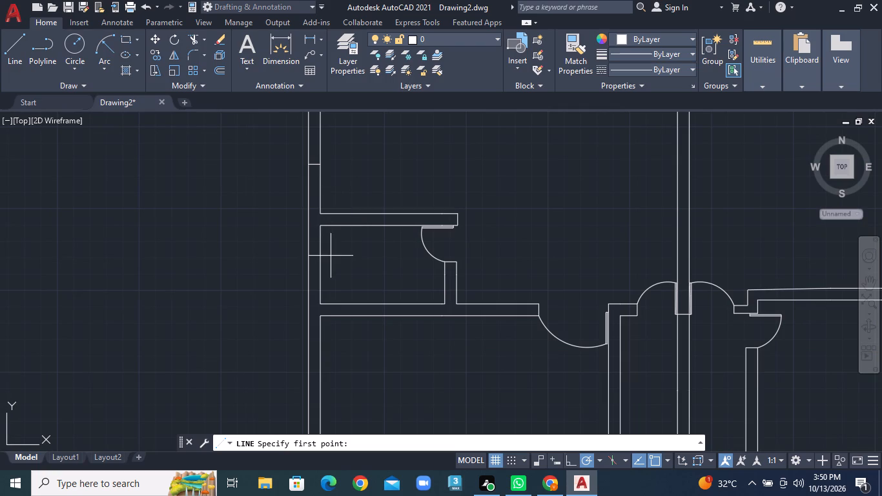
click(309, 244)
click(323, 244)
right_click(323, 244)
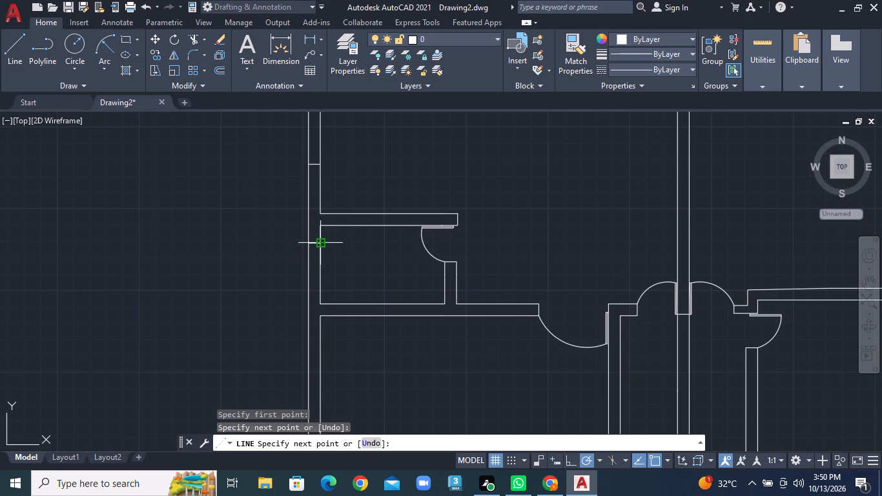
click(345, 249)
click(22, 57)
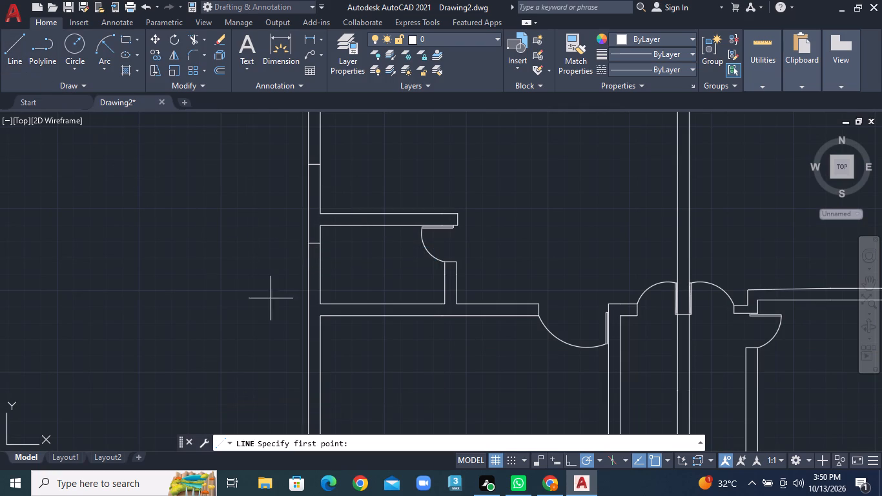
click(309, 284)
click(325, 284)
right_click(325, 284)
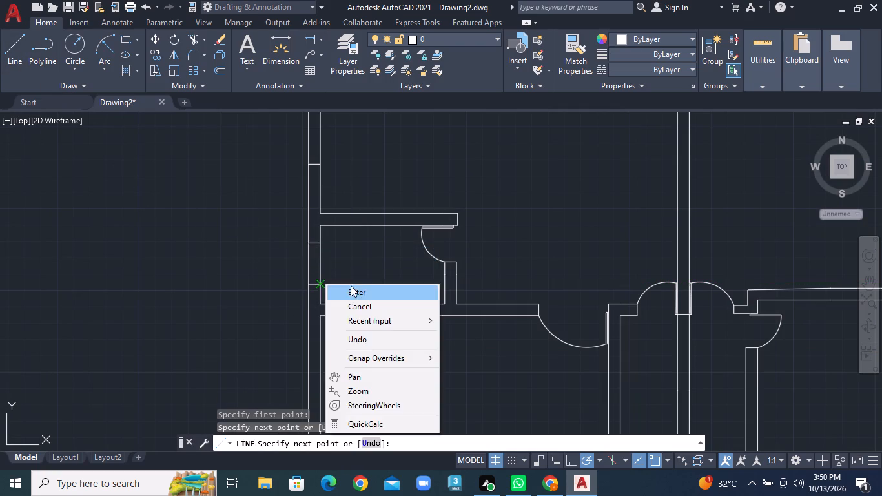
click(351, 285)
Draw two short lines across the left outer wall to mark a window opening in the large bottom-left room.
middle_drag(415, 340, 412, 207)
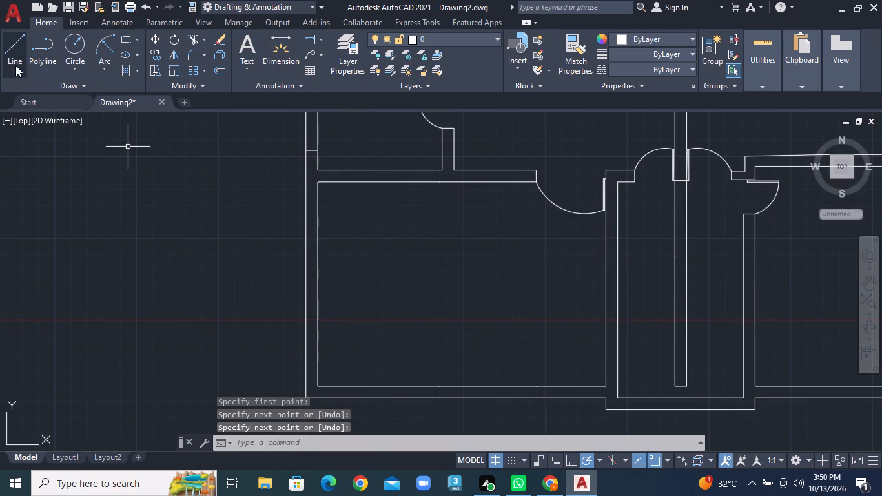
click(14, 65)
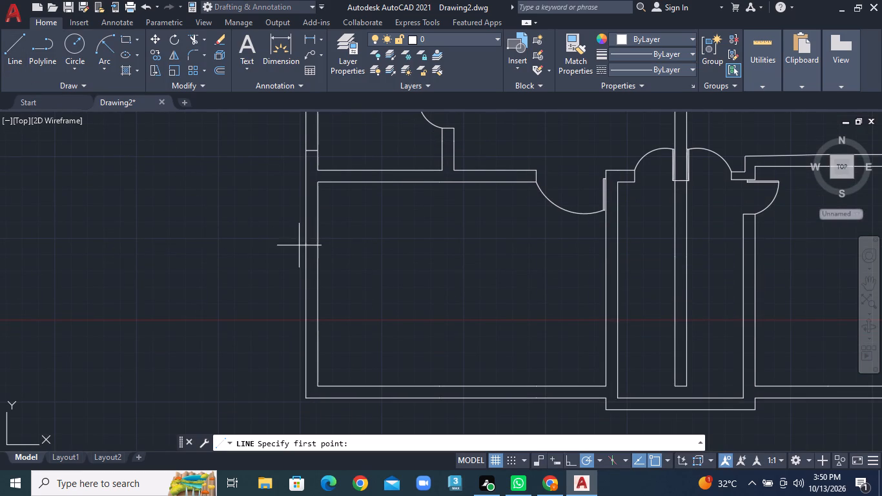
click(304, 242)
click(317, 242)
right_click(317, 242)
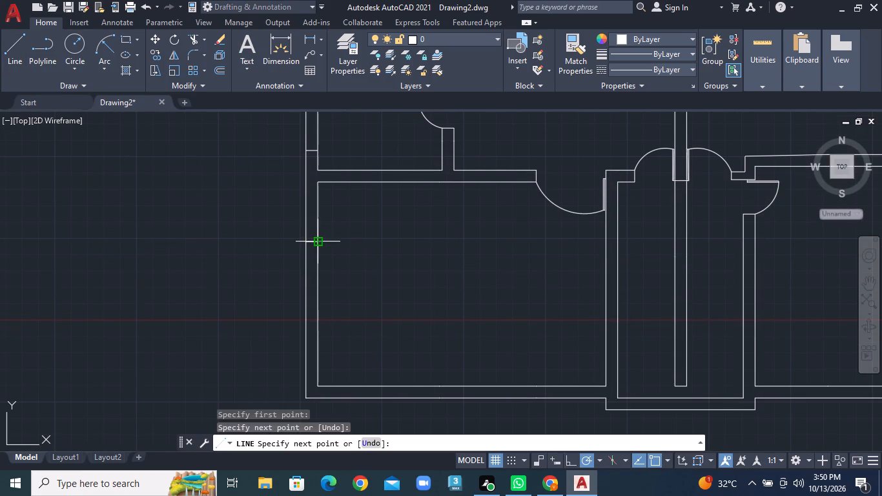
click(336, 251)
click(15, 62)
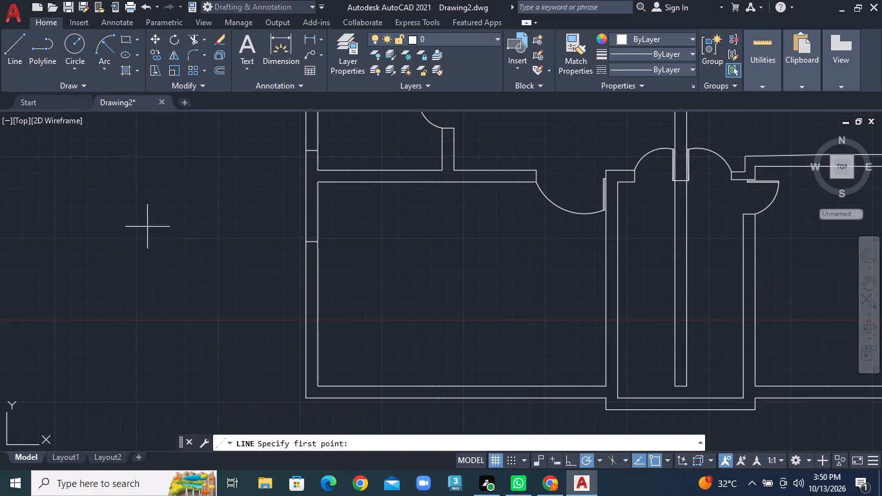
click(303, 327)
click(320, 325)
right_click(320, 325)
click(354, 184)
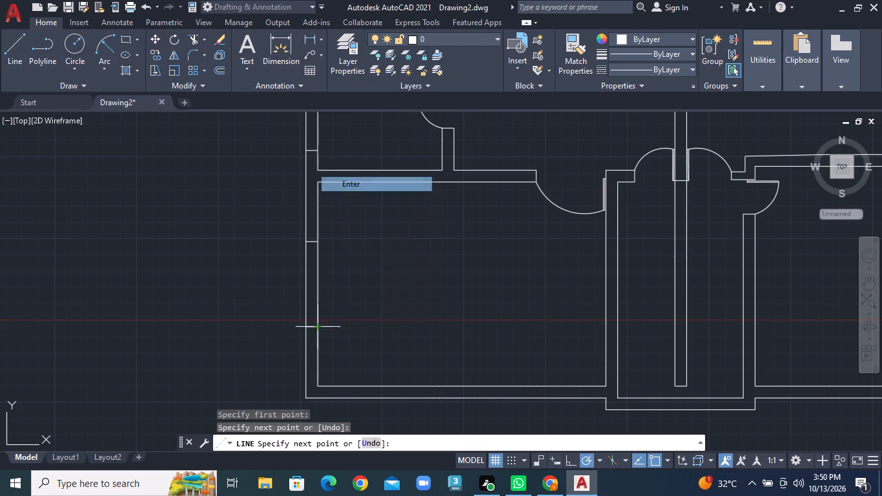
Draw two short lines across the right outer wall to mark a window opening in the large upper-right room.
scroll(551, 287, down, 3)
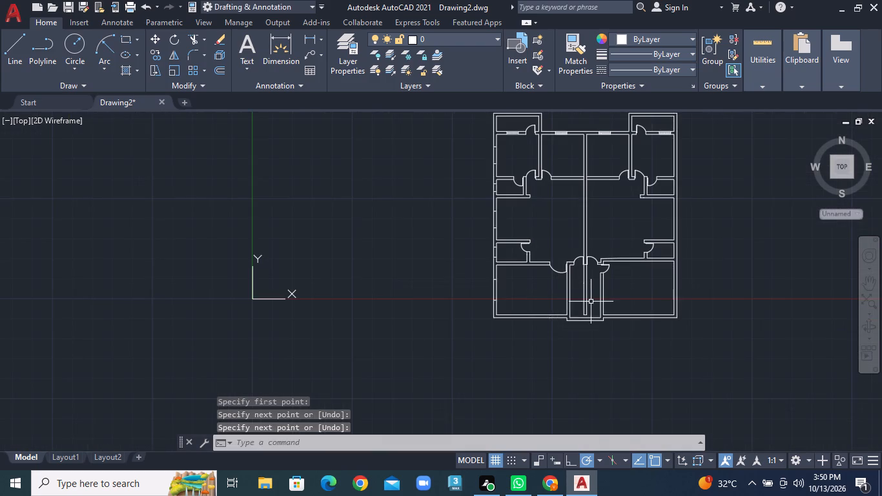
middle_drag(673, 283, 393, 318)
scroll(390, 185, up, 2)
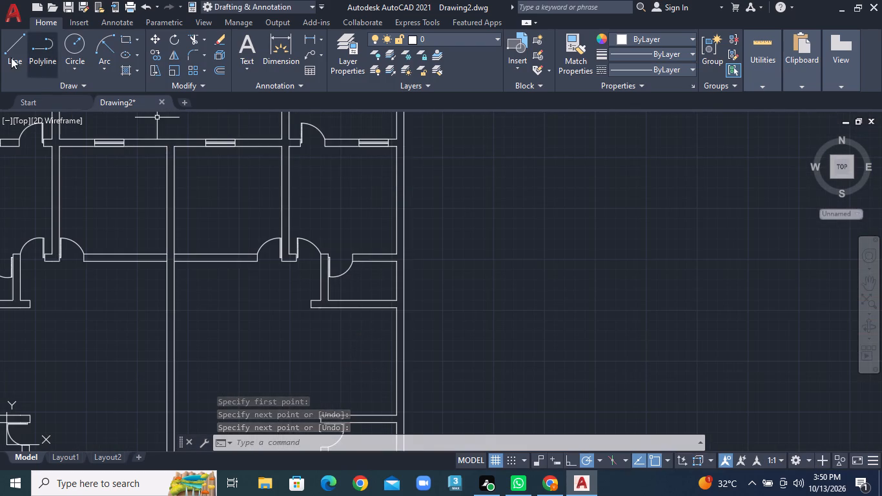
click(10, 51)
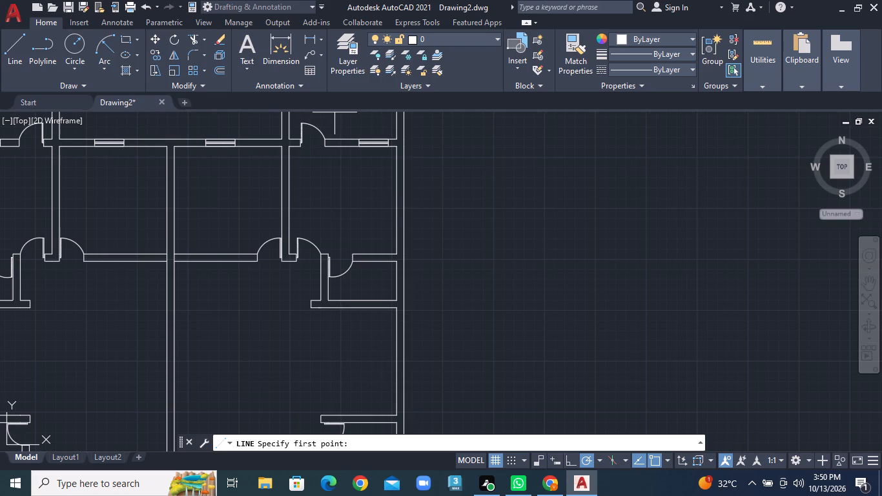
middle_drag(407, 216, 402, 325)
scroll(389, 288, up, 1)
middle_drag(405, 298, 404, 296)
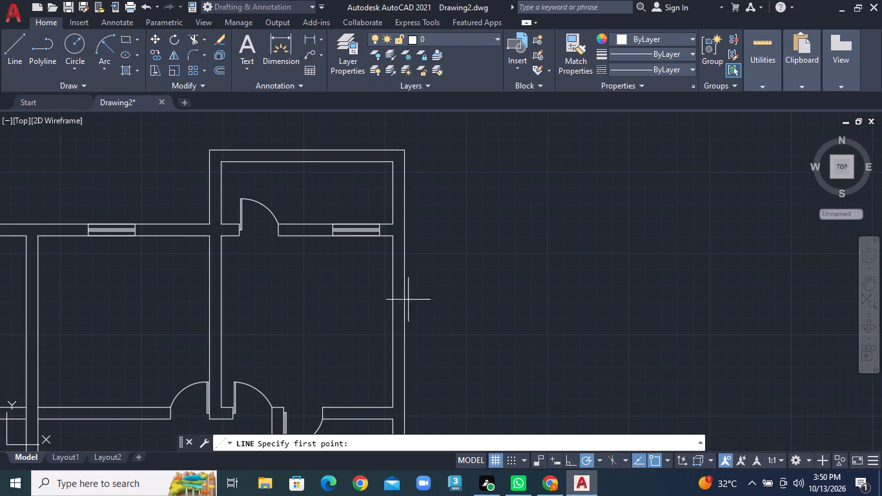
middle_drag(404, 296, 393, 249)
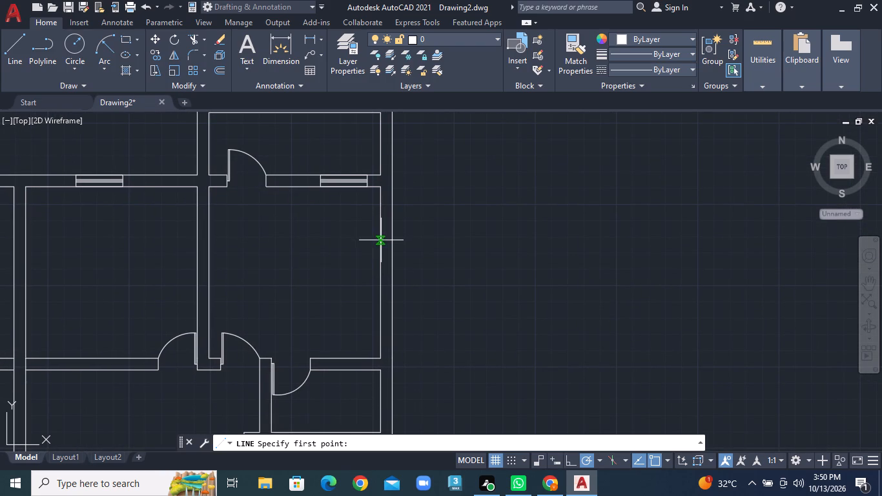
click(381, 240)
click(392, 238)
right_click(392, 238)
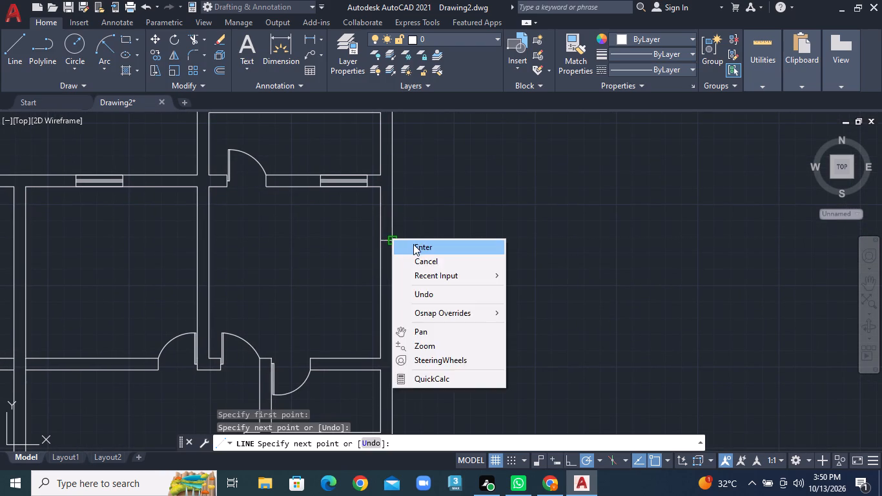
click(413, 244)
click(8, 56)
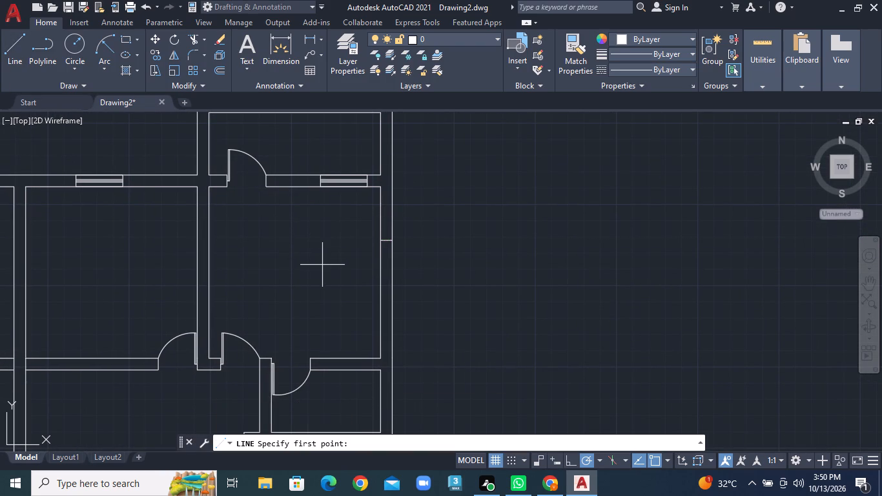
click(380, 305)
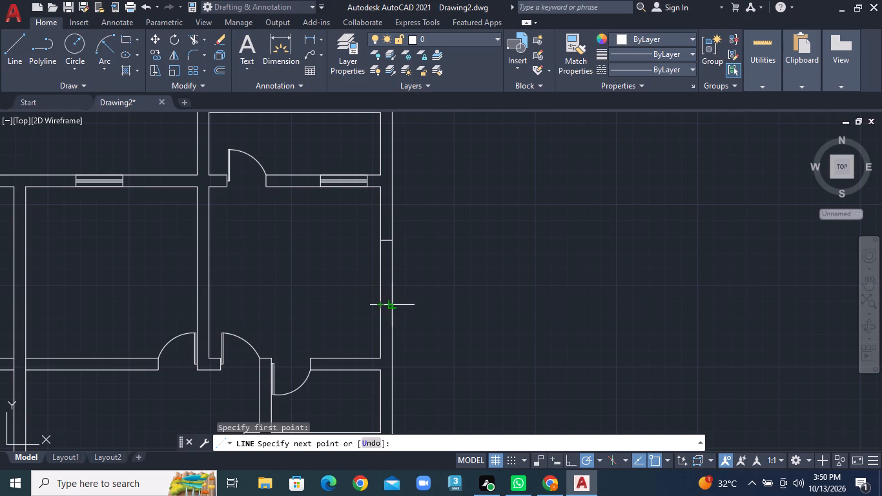
click(396, 305)
right_click(396, 305)
click(420, 309)
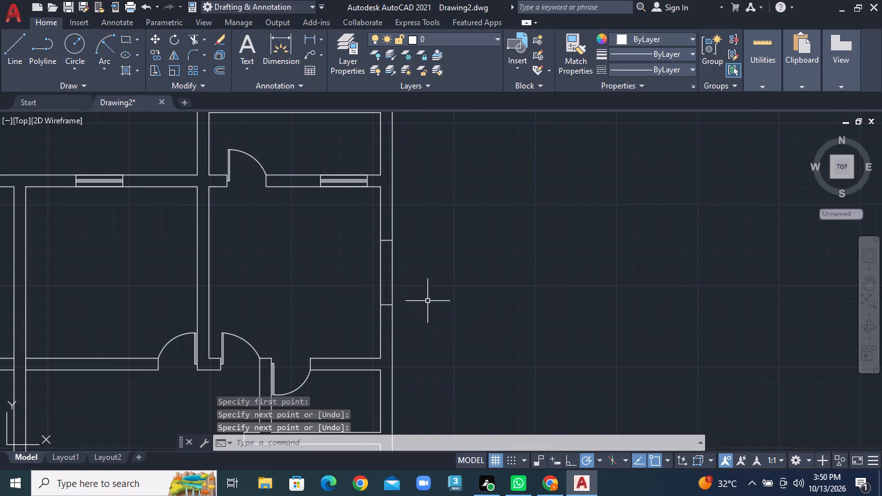
Draw two short lines across the right outer wall to mark a window opening in the upper small right room.
middle_drag(422, 271, 424, 218)
middle_drag(424, 315, 400, 230)
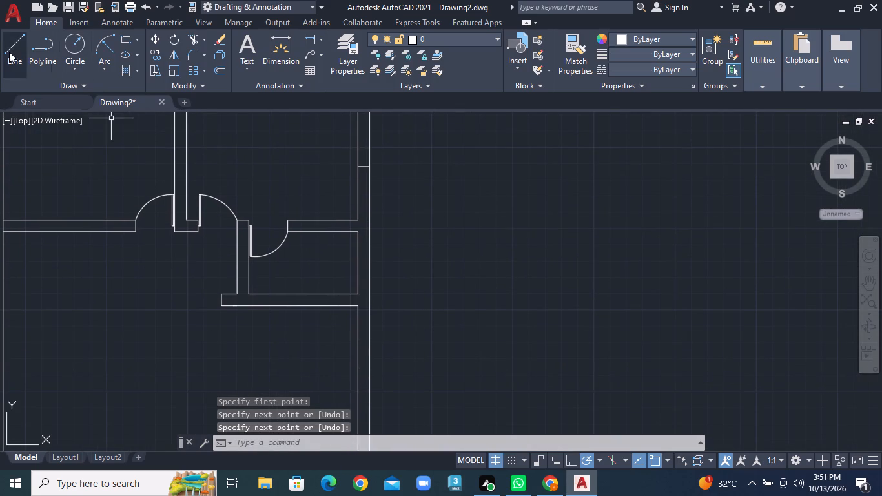
click(5, 50)
scroll(354, 282, up, 1)
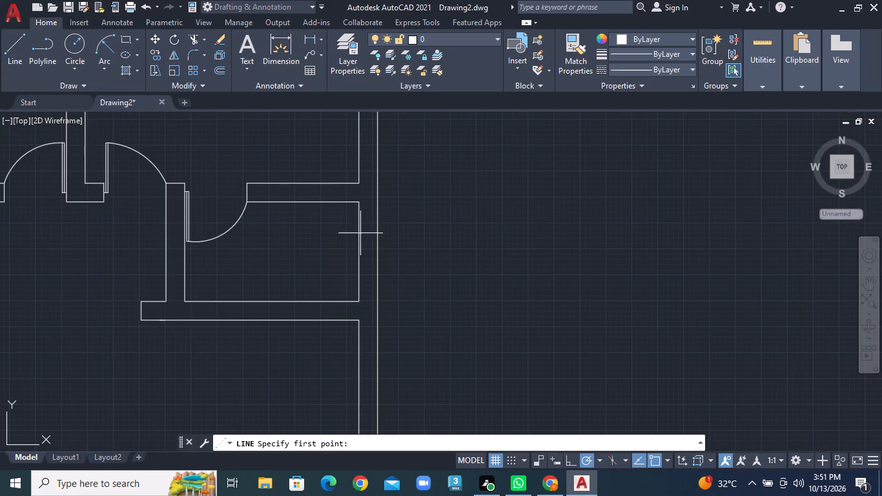
click(358, 229)
click(381, 229)
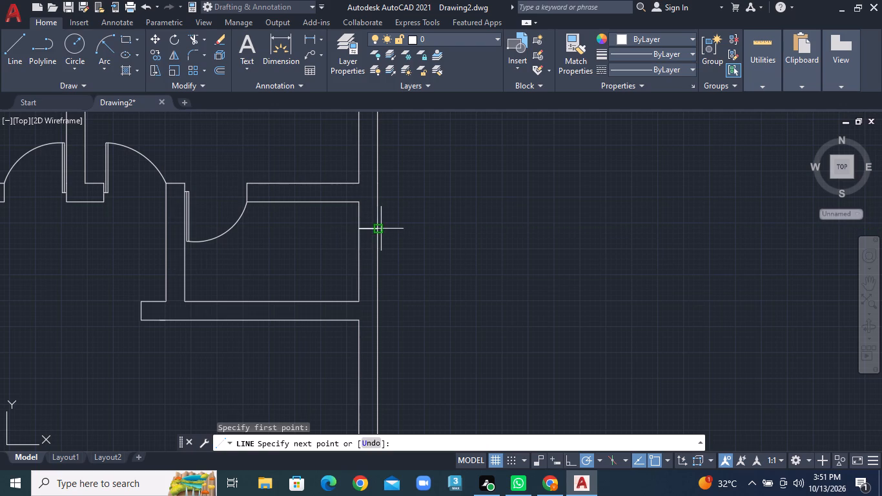
right_click(381, 229)
click(396, 234)
click(7, 59)
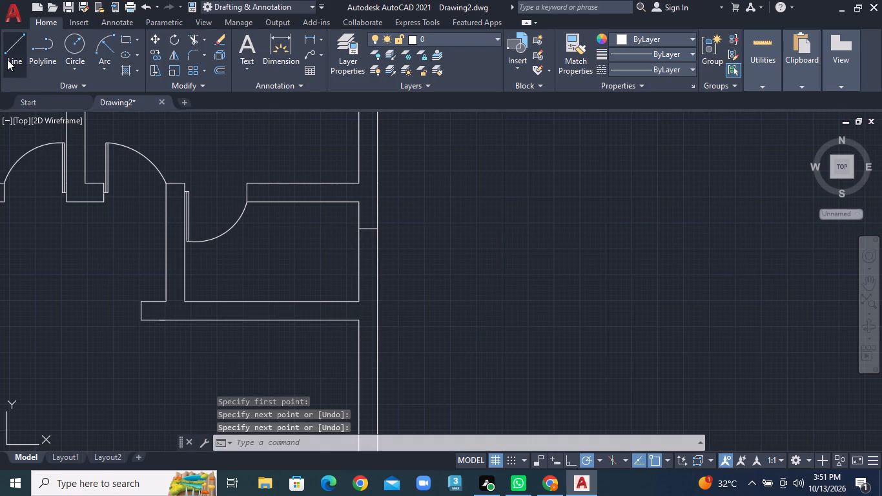
click(359, 282)
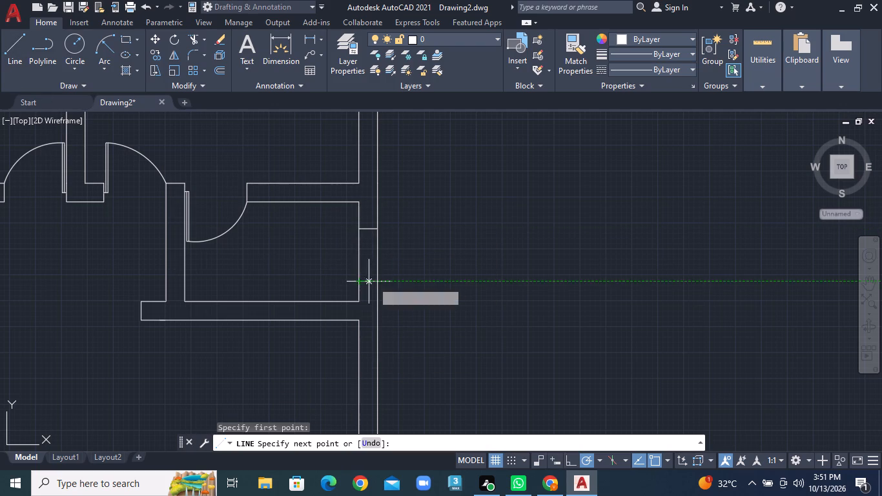
click(377, 282)
right_click(377, 282)
click(402, 285)
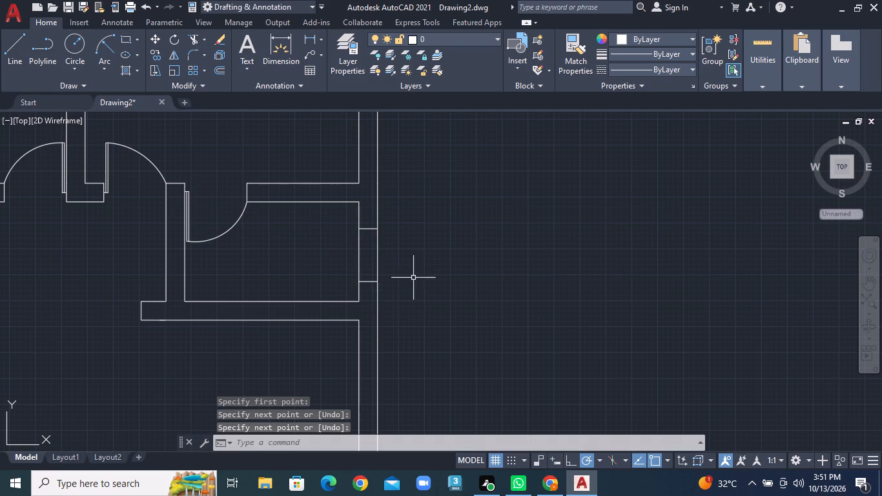
Draw two short lines across the right outer wall to mark a window opening between the two small right rooms.
scroll(415, 275, down, 2)
middle_drag(440, 367, 396, 258)
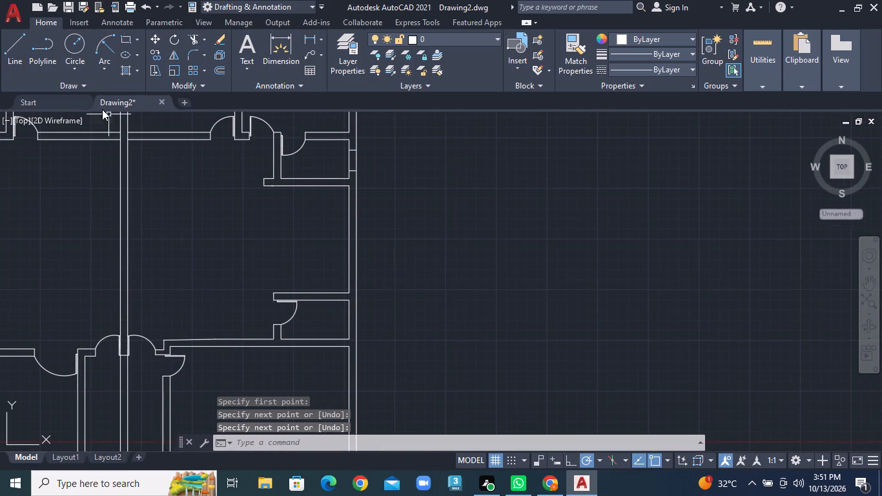
click(3, 56)
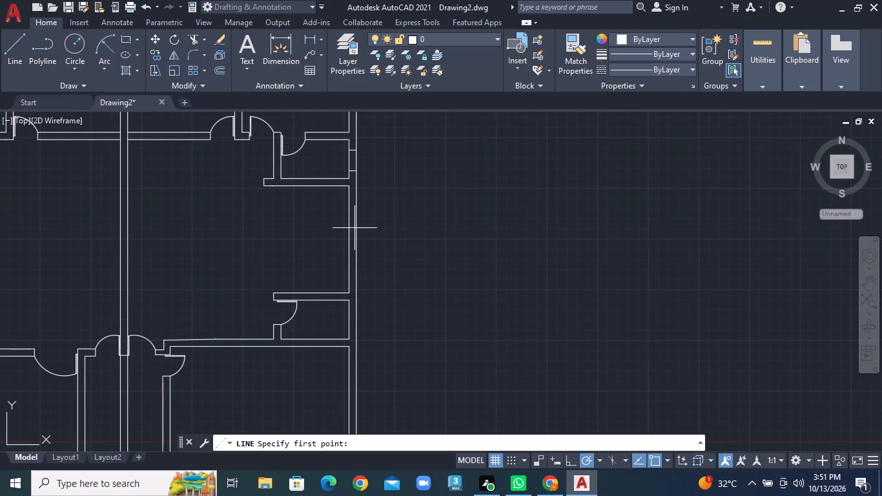
scroll(354, 229, up, 1)
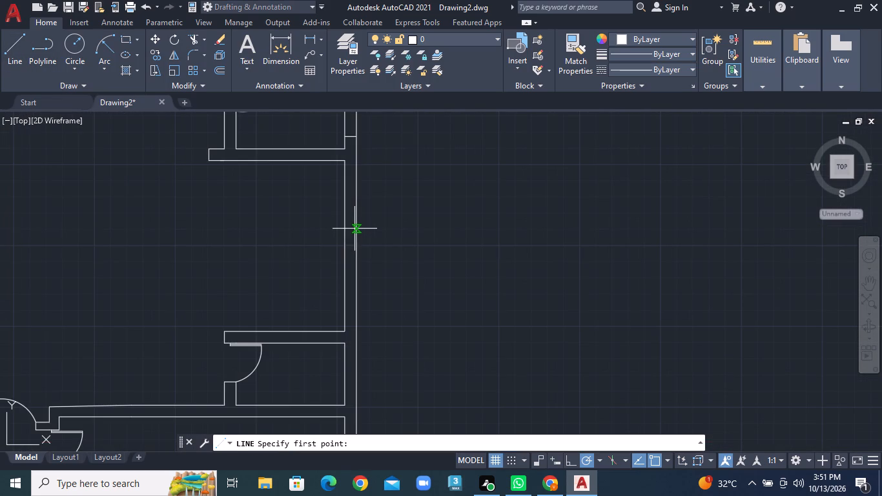
click(344, 219)
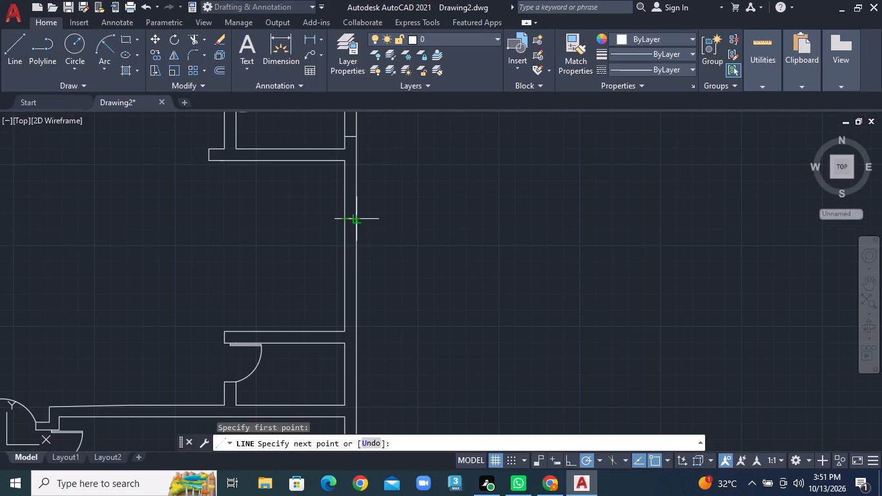
click(358, 219)
right_click(358, 219)
click(379, 230)
click(15, 57)
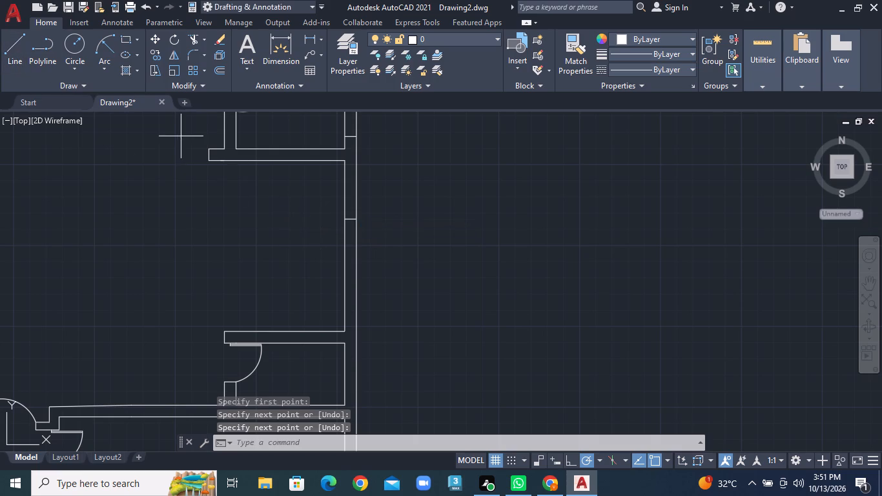
click(343, 284)
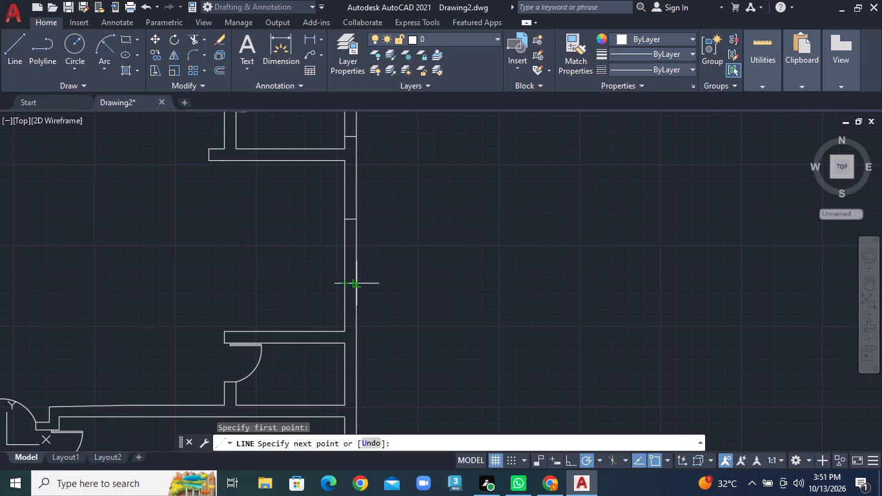
click(362, 284)
right_click(362, 284)
click(391, 290)
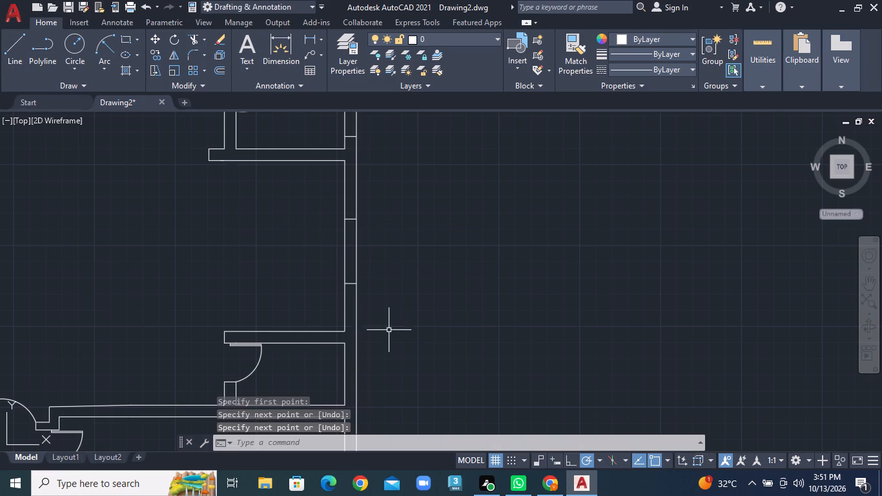
Draw two short lines across the right outer wall to mark a window opening in the large bottom-right room.
middle_drag(376, 327, 364, 220)
click(10, 61)
middle_drag(365, 285, 365, 287)
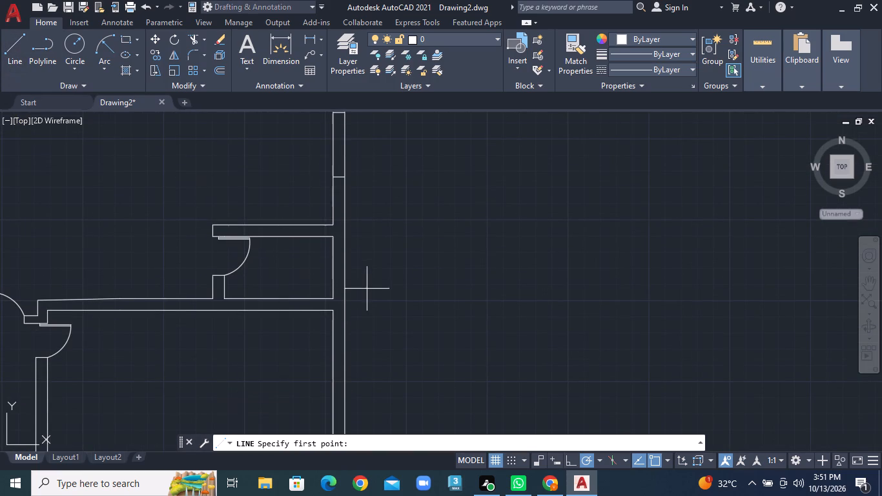
middle_drag(365, 287, 373, 201)
scroll(389, 268, down, 2)
middle_drag(380, 328, 360, 273)
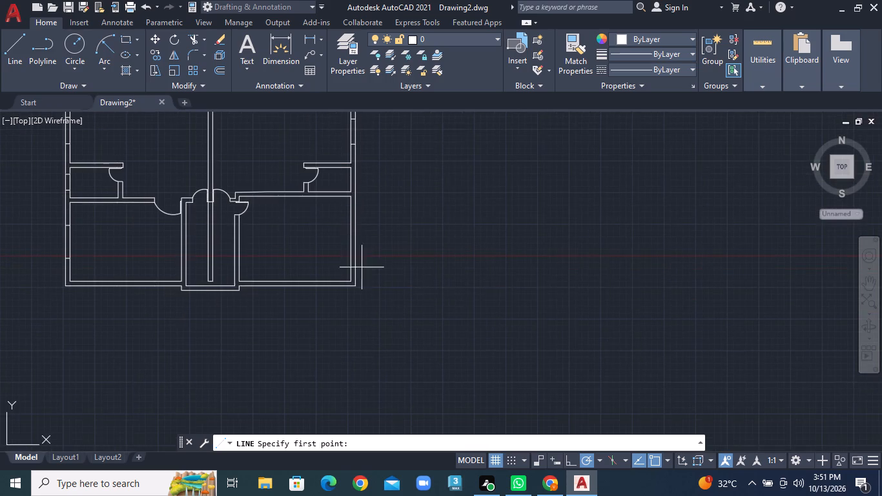
scroll(375, 200, up, 2)
click(315, 262)
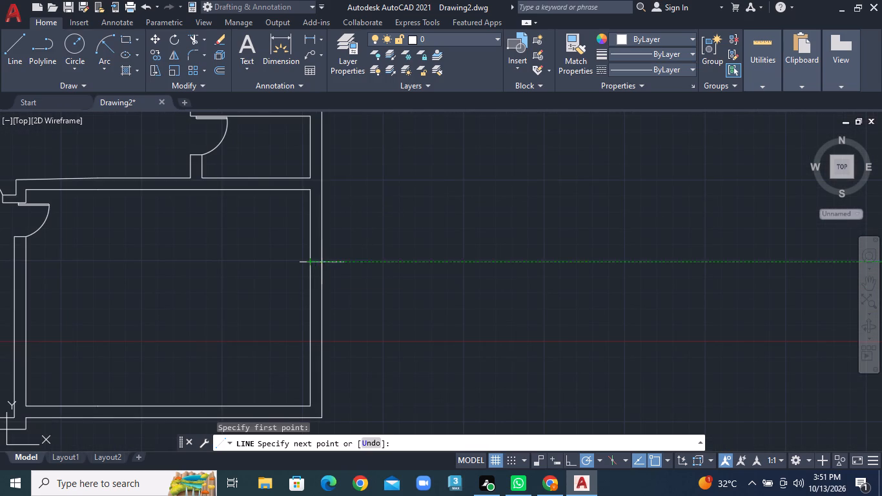
click(322, 262)
right_click(322, 262)
click(336, 269)
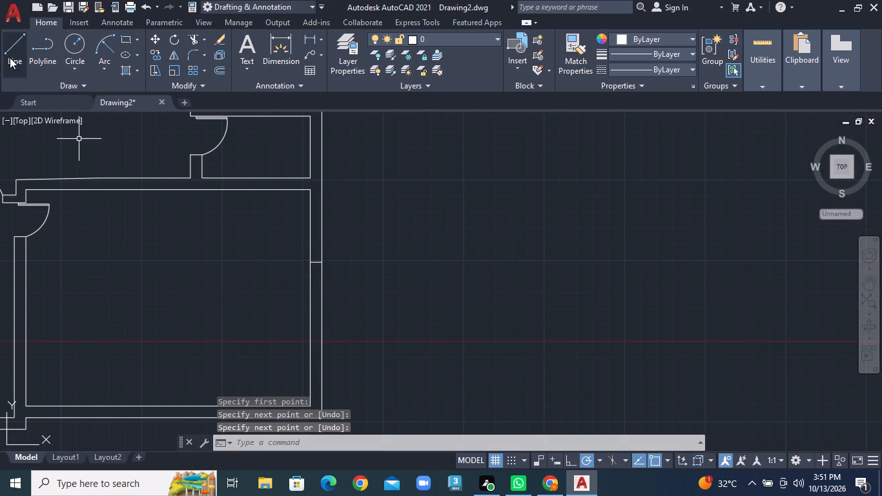
click(10, 57)
click(312, 343)
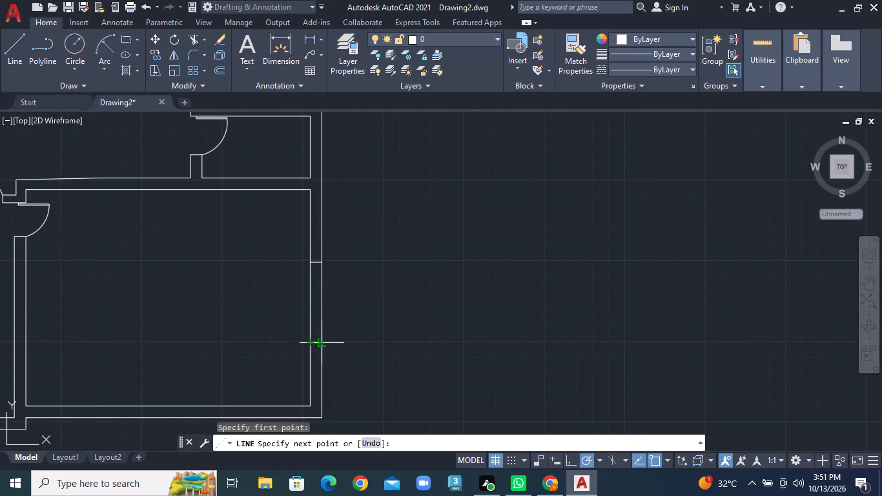
click(325, 343)
right_click(325, 343)
click(369, 205)
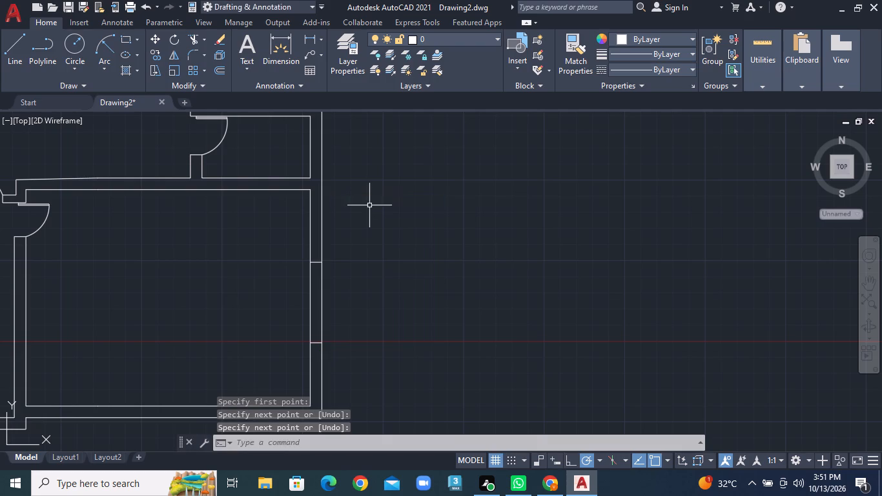
Draw a line between the midpoints of the two end lines of the large upper-left room's outer-wall window opening.
scroll(203, 314, down, 2)
middle_drag(109, 249, 473, 324)
scroll(362, 180, up, 2)
middle_drag(353, 176, 318, 225)
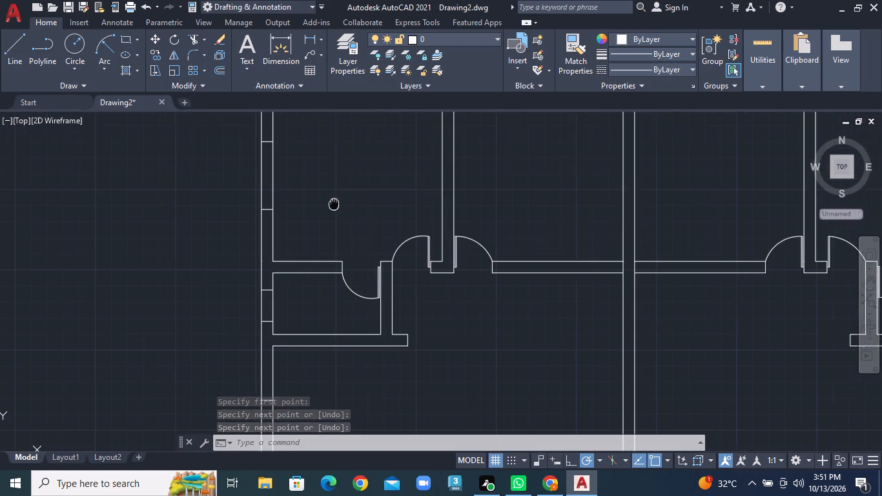
middle_drag(318, 225, 258, 263)
scroll(170, 220, up, 1)
middle_drag(207, 263, 200, 257)
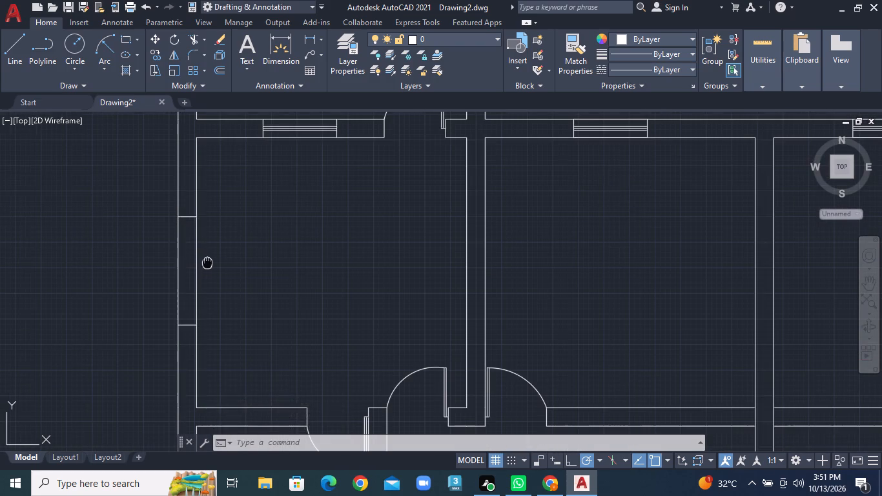
middle_drag(200, 257, 200, 242)
click(12, 59)
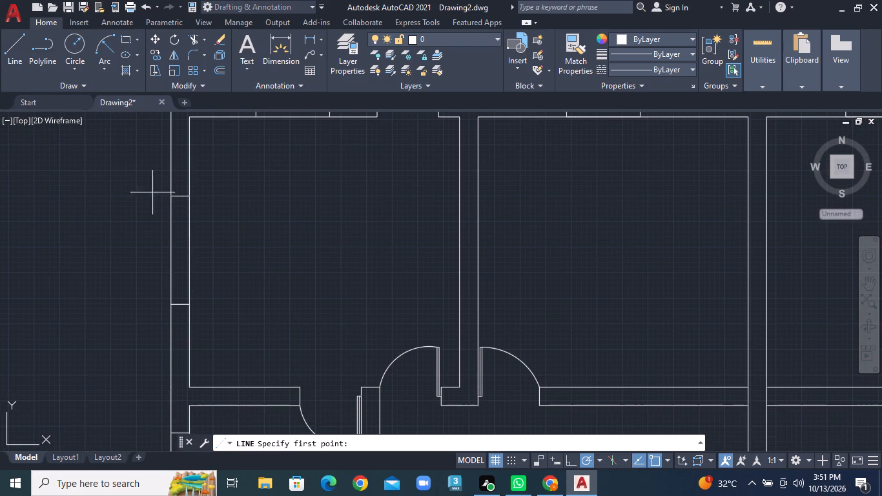
click(183, 196)
click(180, 307)
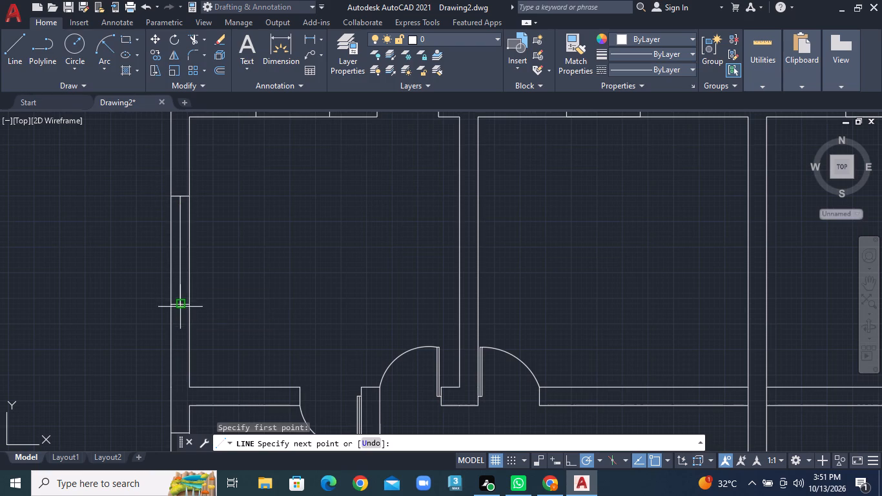
right_click(180, 307)
click(200, 316)
Offset the large upper-left room's window centre line 1" to both sides.
click(221, 68)
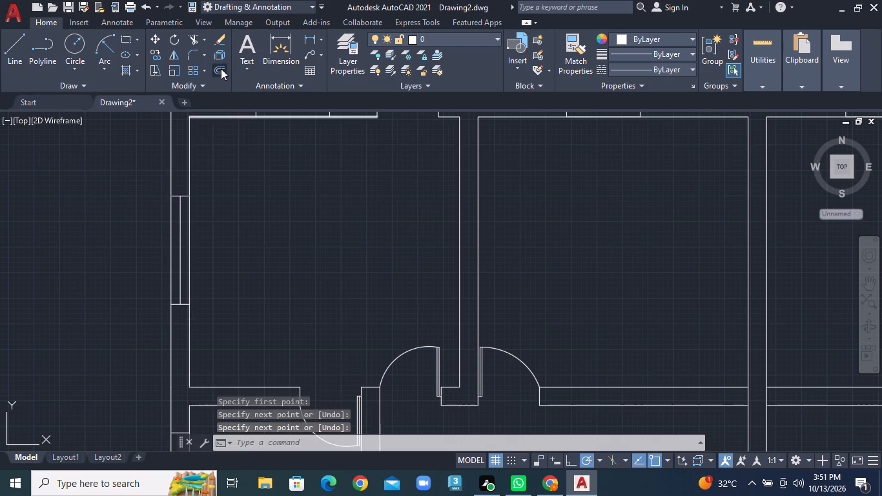
text(1")
key(Return)
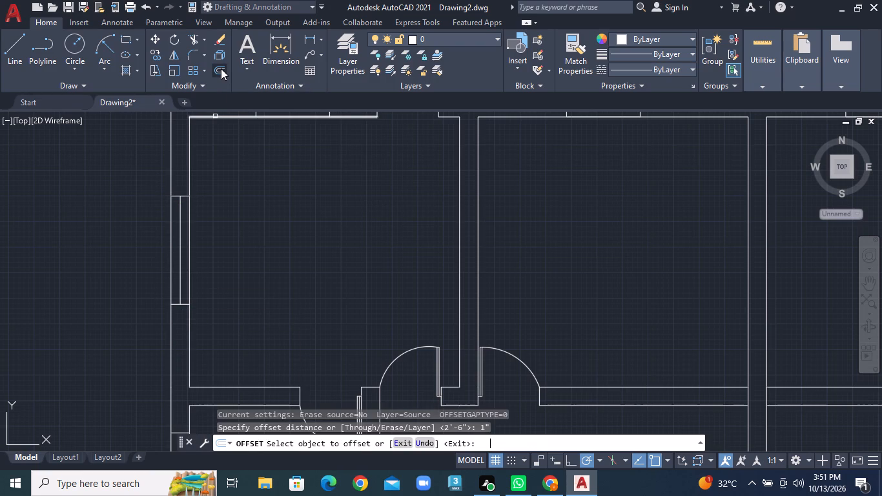
scroll(192, 236, up, 2)
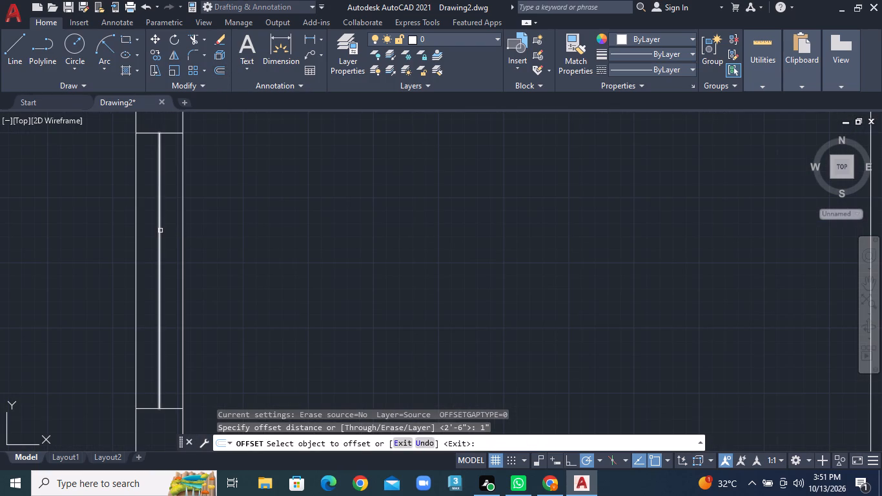
click(160, 231)
click(141, 232)
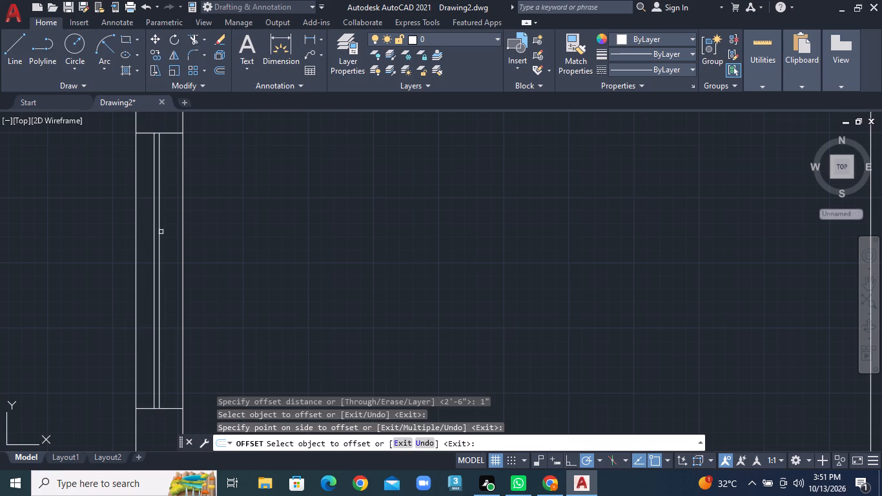
click(159, 232)
click(174, 232)
scroll(205, 274, down, 3)
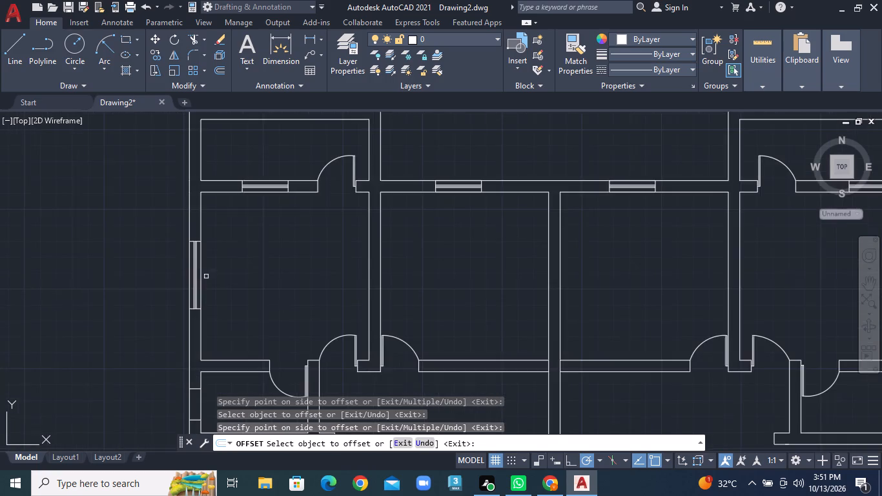
Draw a vertical centre line between the end lines of the upper small left room's outer-wall window opening.
middle_drag(226, 319, 227, 176)
scroll(207, 269, up, 2)
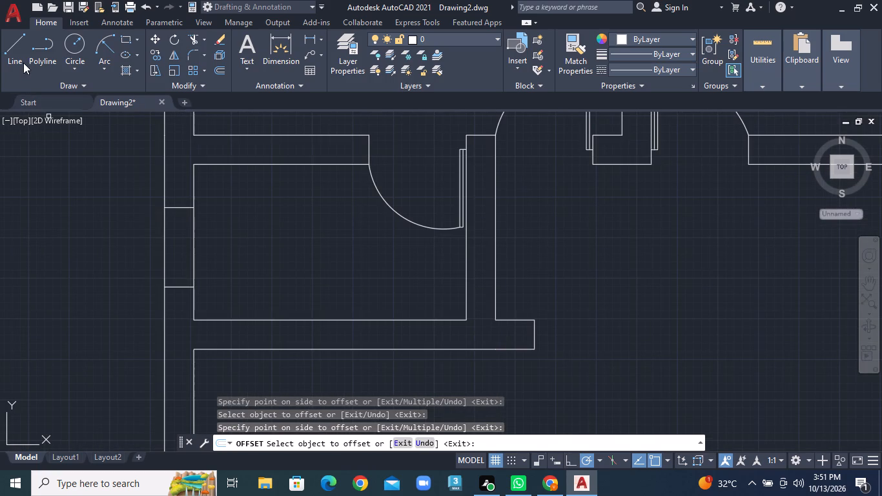
click(23, 63)
scroll(234, 206, up, 1)
click(146, 209)
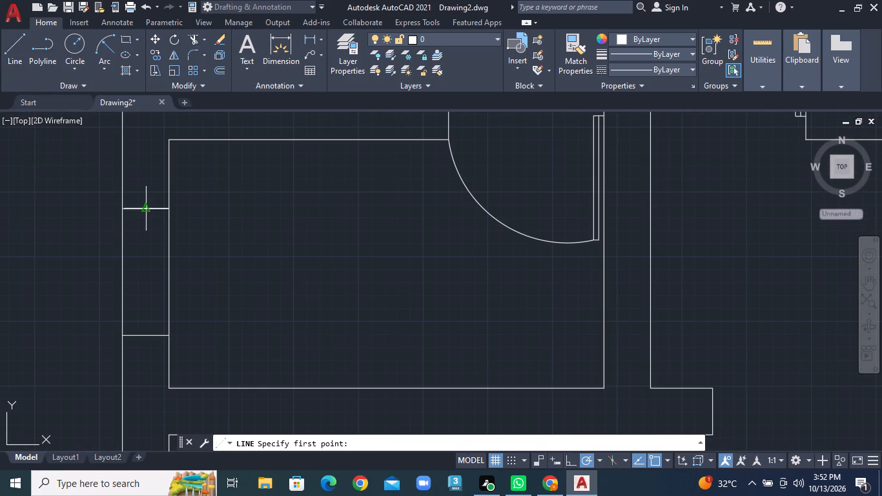
click(150, 329)
scroll(150, 329, up, 1)
right_click(150, 329)
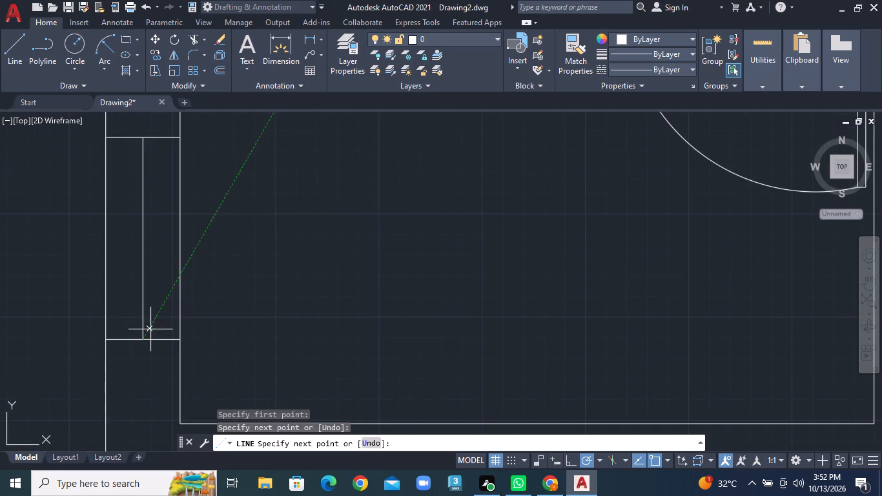
click(183, 187)
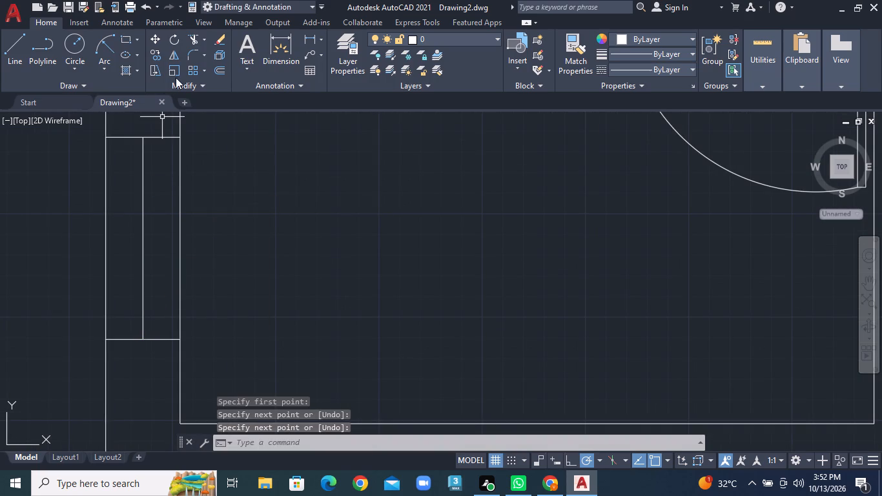
Offset the upper small left room's window centre line 1" to both sides.
click(213, 70)
text(1")
key(Return)
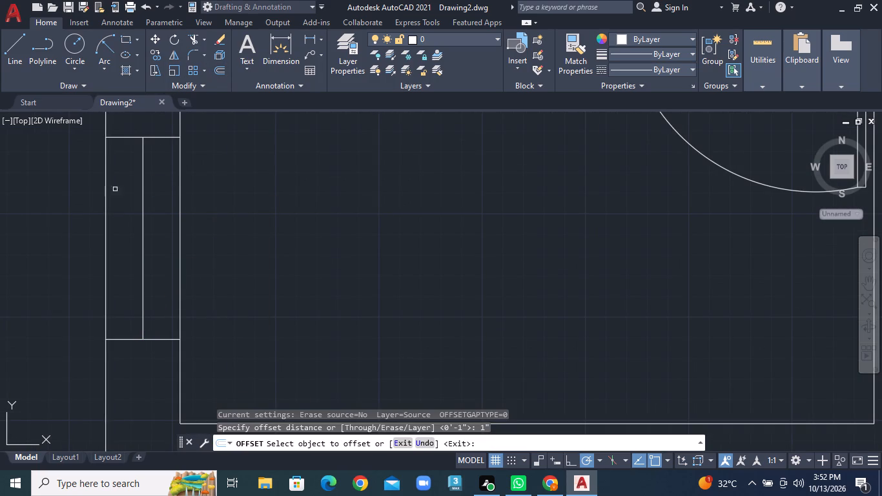
click(142, 185)
click(120, 187)
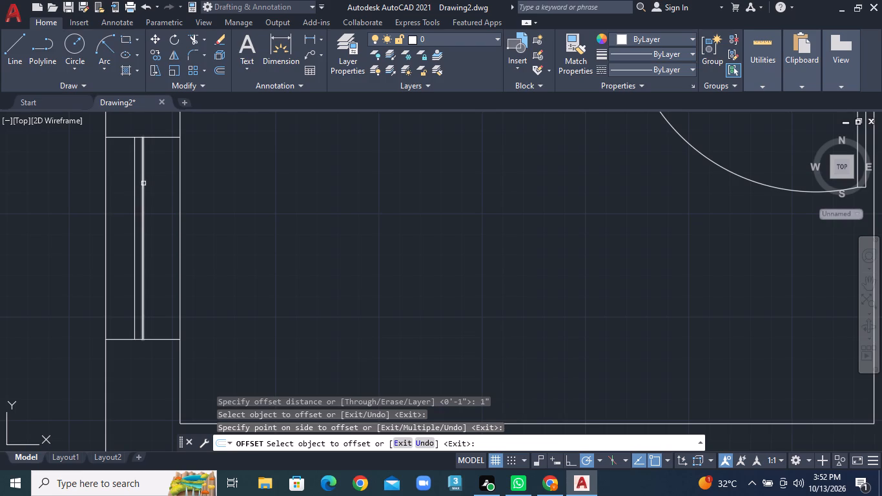
click(143, 183)
click(169, 180)
scroll(175, 203, down, 3)
middle_drag(207, 298, 196, 157)
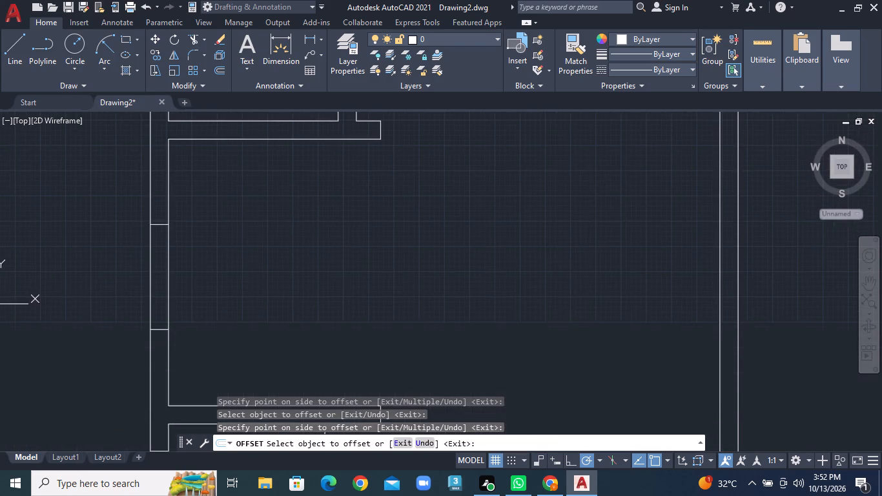
Draw a vertical centre line between the end-line midpoints of the middle left room's outer-wall window opening.
middle_drag(159, 267, 163, 212)
click(10, 58)
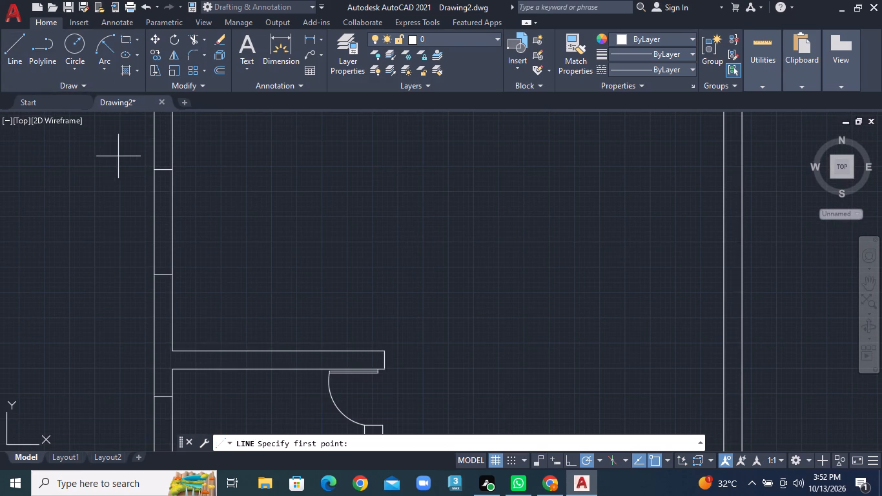
click(163, 171)
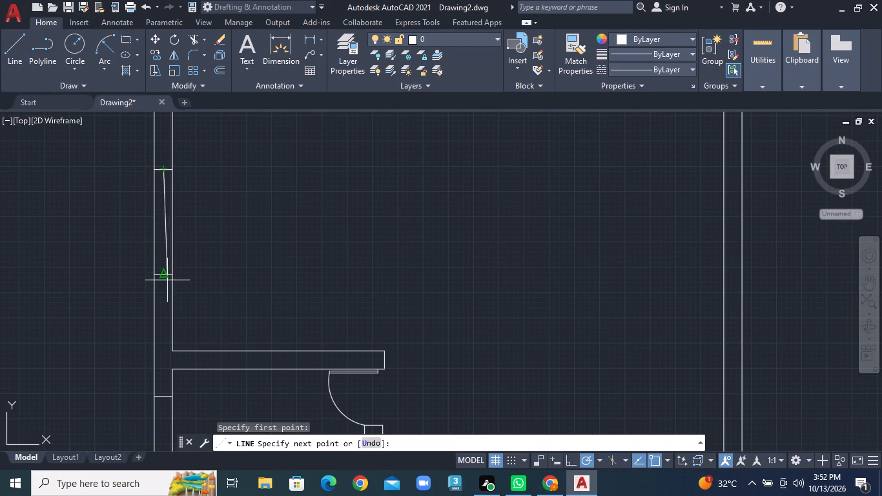
click(164, 278)
right_click(164, 278)
click(177, 284)
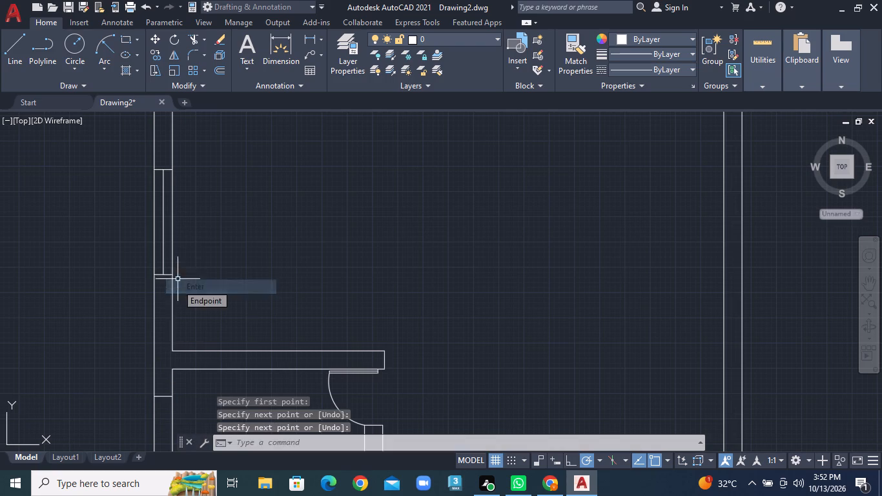
Offset the middle left room's window centre line 1" to both sides.
scroll(176, 247, up, 1)
middle_drag(176, 247, 181, 300)
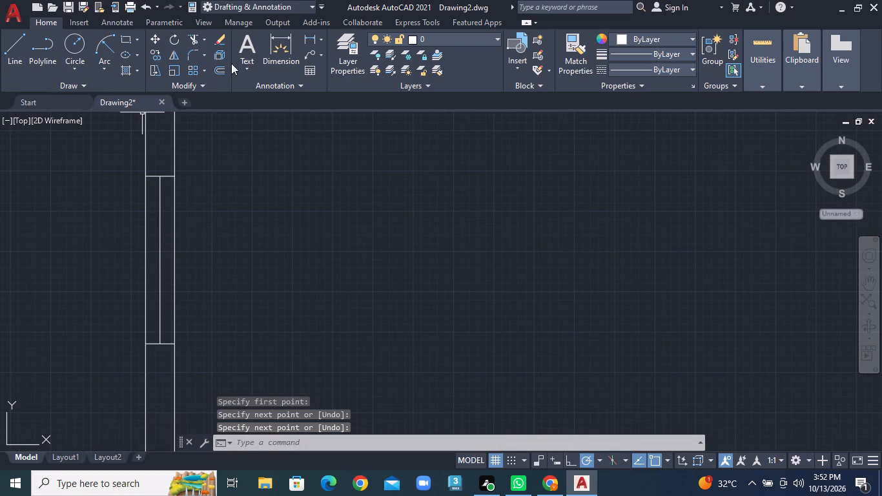
click(218, 68)
text(1")
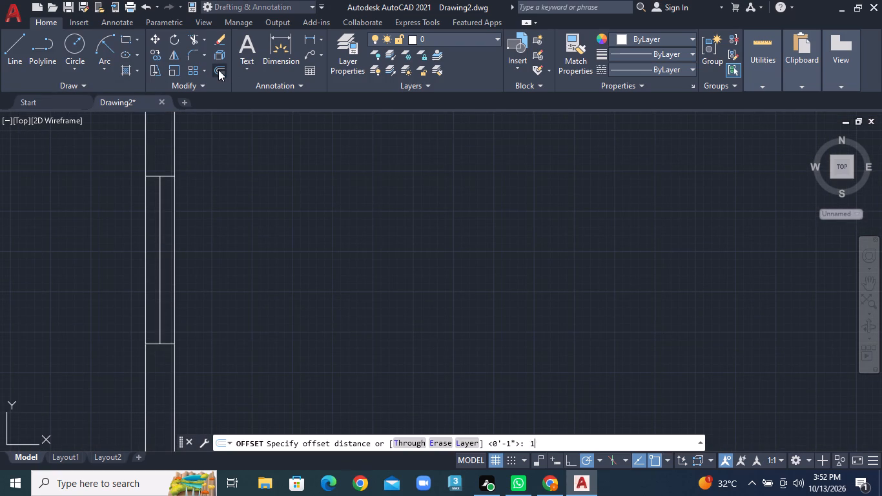
key(Return)
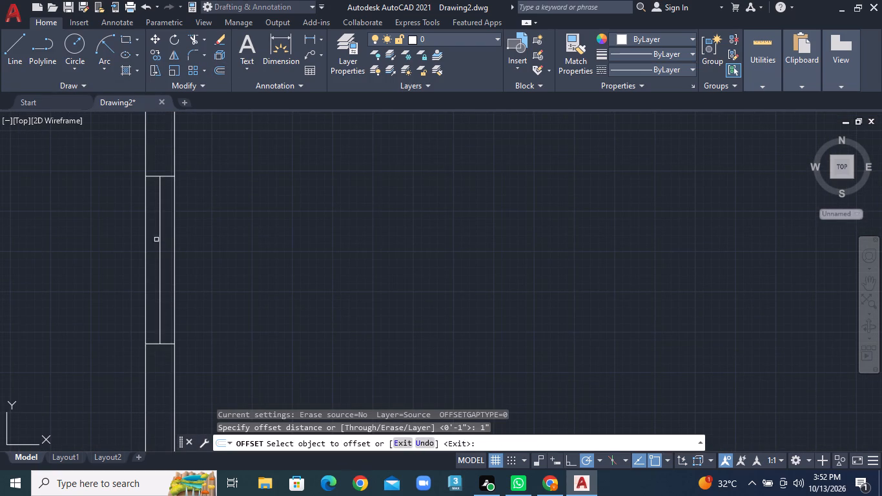
click(160, 236)
click(173, 229)
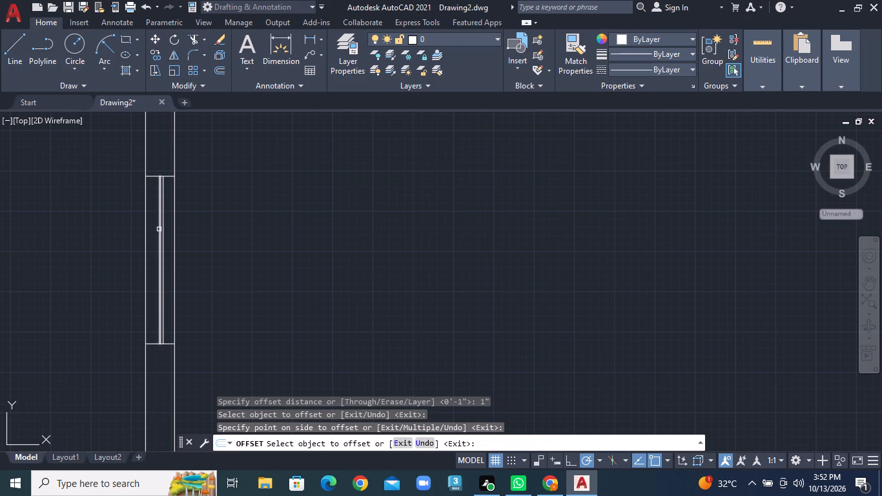
click(159, 229)
click(148, 229)
Draw a vertical centre line between the end lines of the lower small left room's outer-wall window opening.
scroll(151, 233, down, 2)
scroll(151, 233, up, 1)
scroll(172, 302, down, 1)
middle_drag(180, 346, 172, 298)
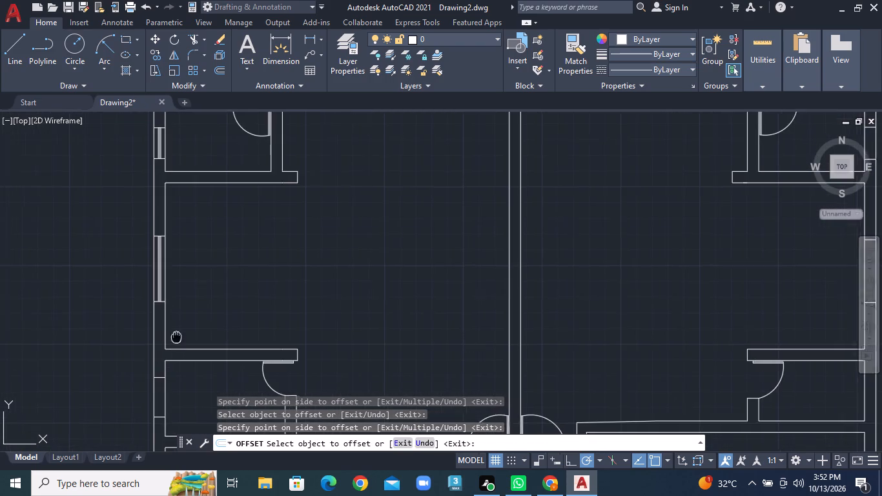
middle_drag(172, 298, 171, 243)
scroll(147, 313, up, 2)
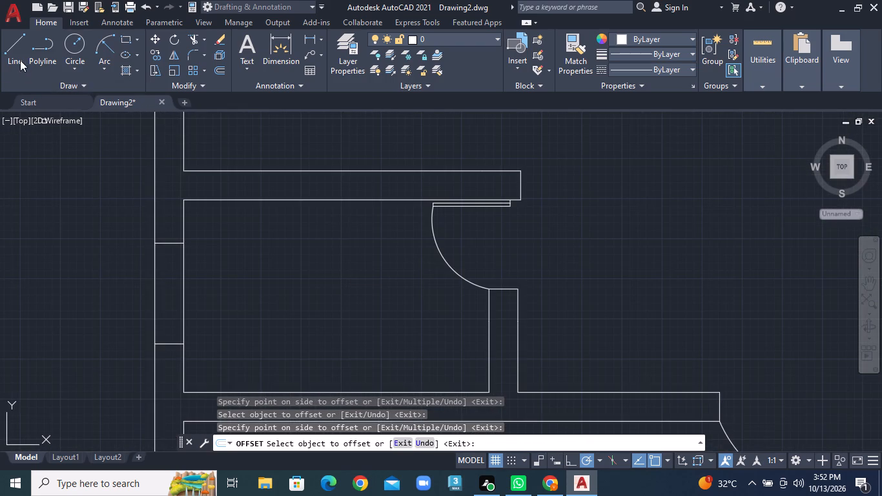
click(18, 56)
click(167, 244)
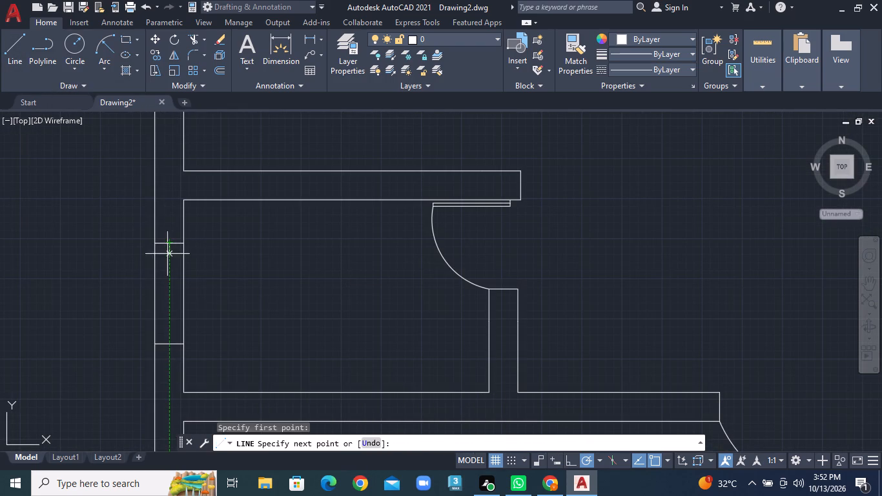
click(172, 342)
right_click(172, 342)
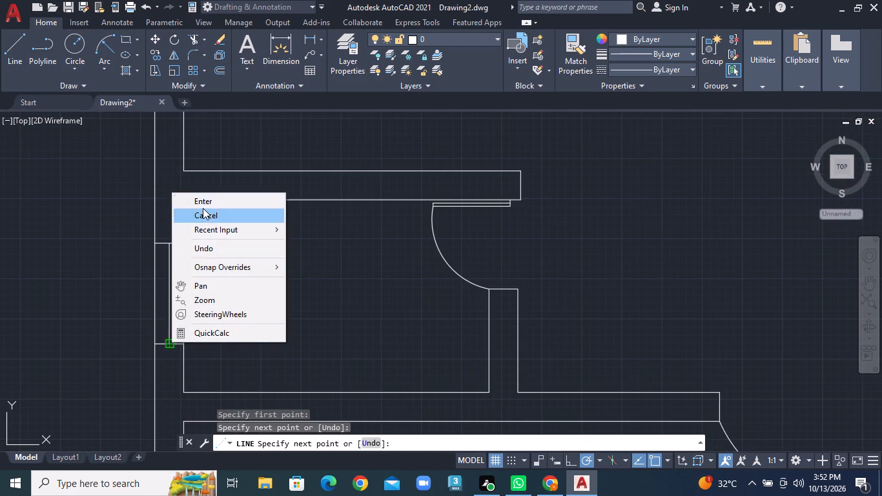
click(203, 206)
Offset the lower small left room's window centre line 1" to both sides.
click(222, 71)
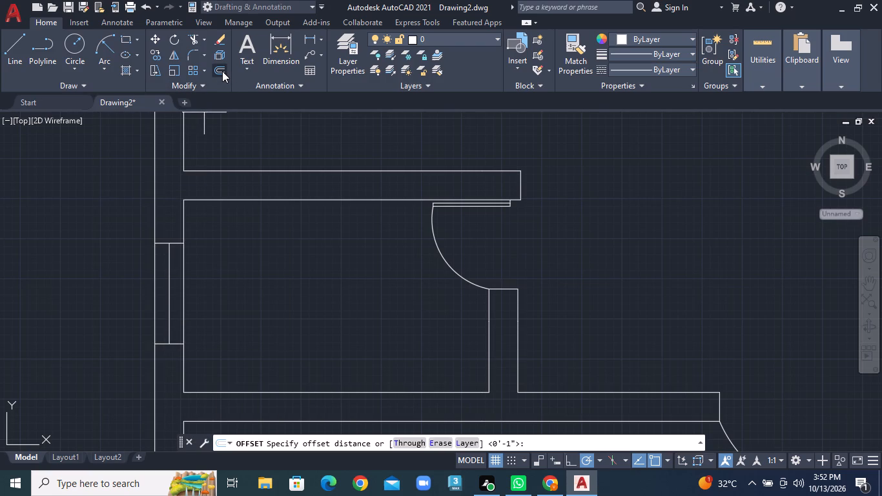
text(1")
key(Return)
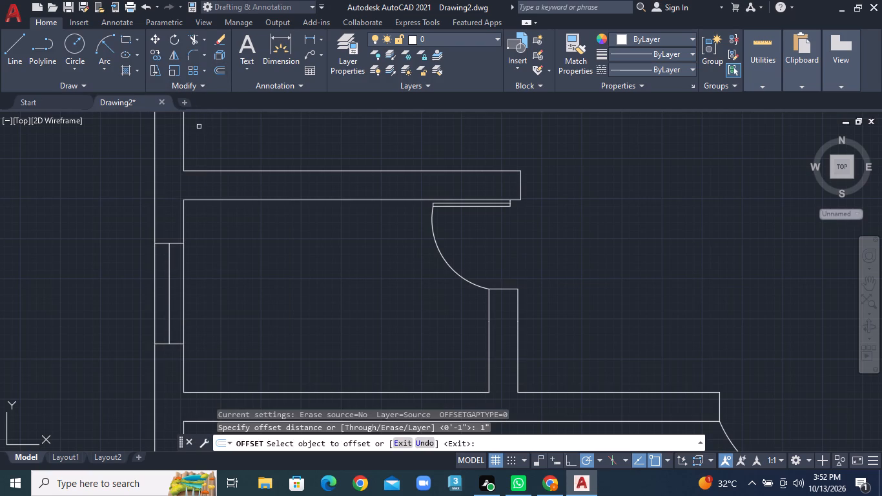
click(169, 277)
click(156, 278)
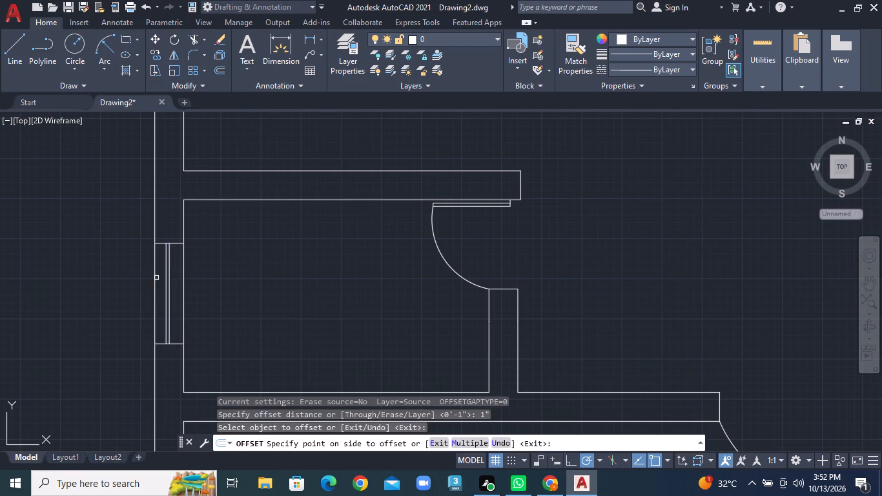
click(170, 271)
click(180, 268)
Draw a vertical centre line between the end-line midpoints of the large bottom-left room's outer-wall window opening.
scroll(181, 274, down, 2)
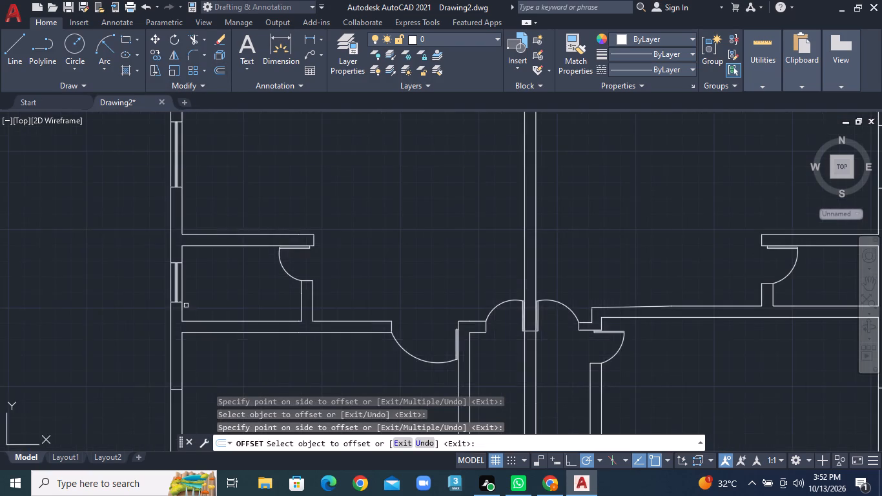
middle_drag(186, 305, 179, 191)
middle_drag(165, 293, 159, 242)
scroll(160, 242, up, 2)
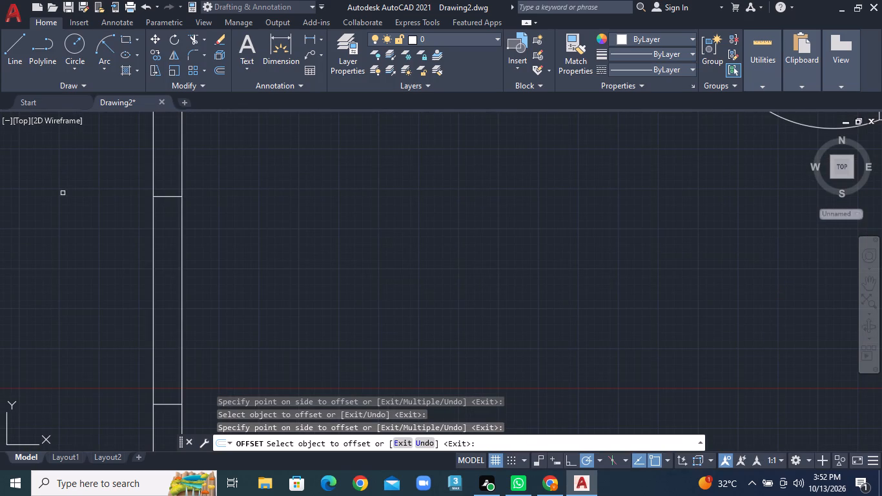
click(7, 56)
click(164, 196)
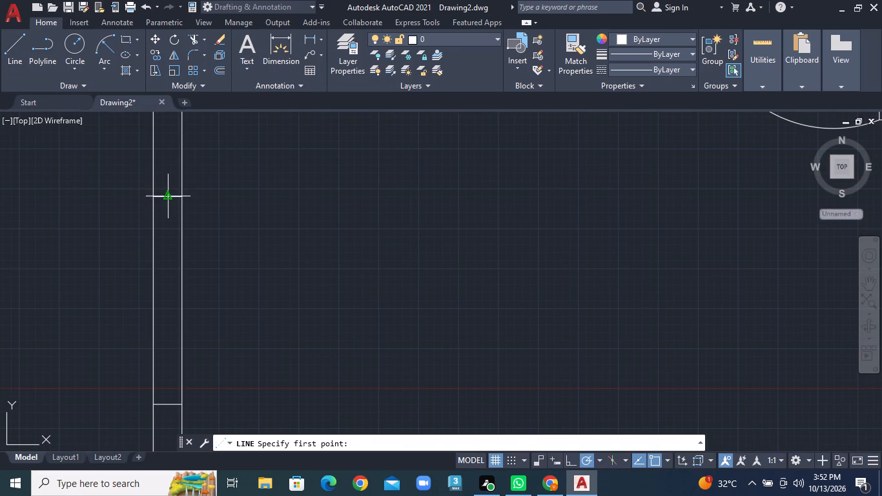
click(169, 400)
right_click(169, 400)
click(209, 259)
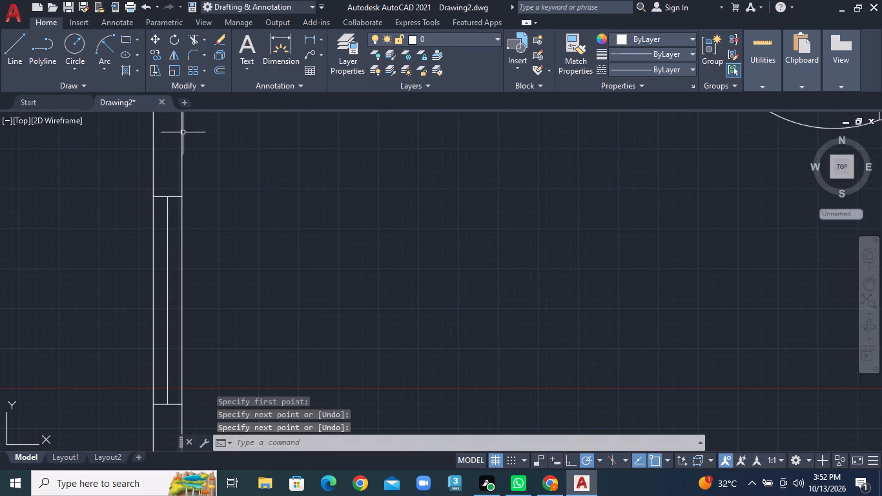
Offset the large bottom-left room's window centre line 1" to both sides.
click(224, 67)
text(1")
key(Return)
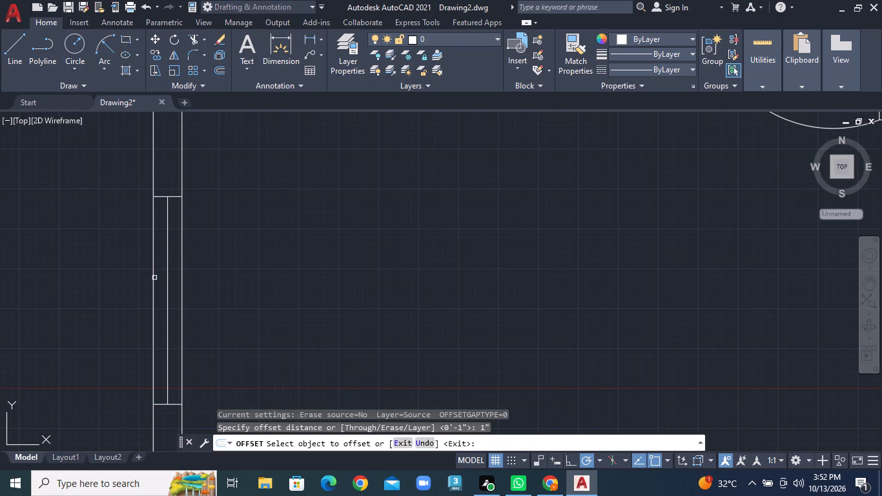
click(168, 271)
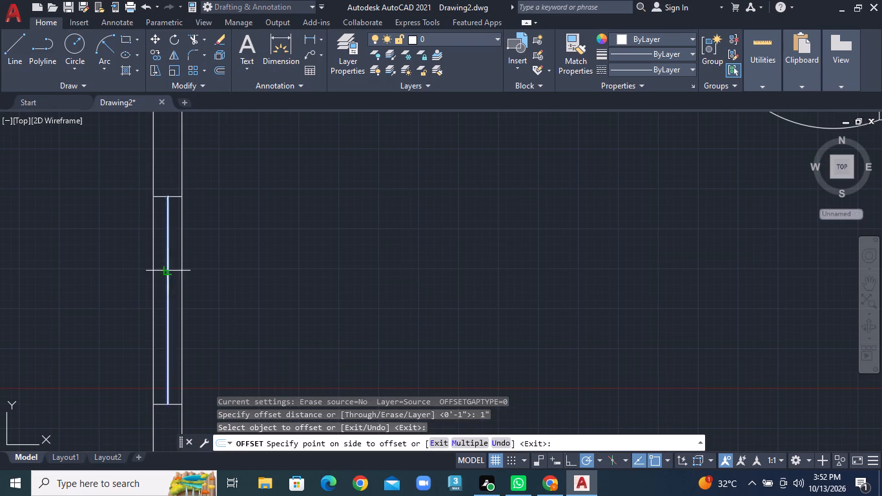
click(184, 262)
click(168, 268)
click(152, 268)
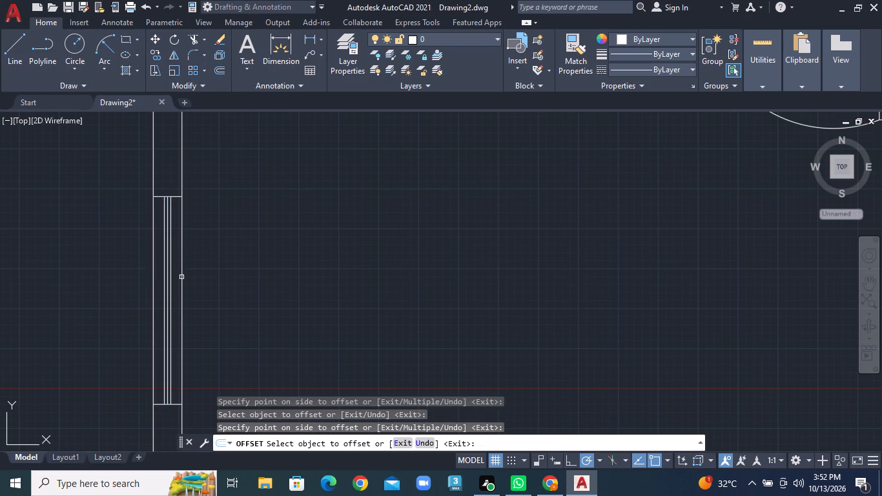
Draw a vertical centre line between the end-line midpoints of the large bottom-right room's outer-wall window opening.
scroll(208, 278, down, 3)
middle_drag(651, 235, 416, 256)
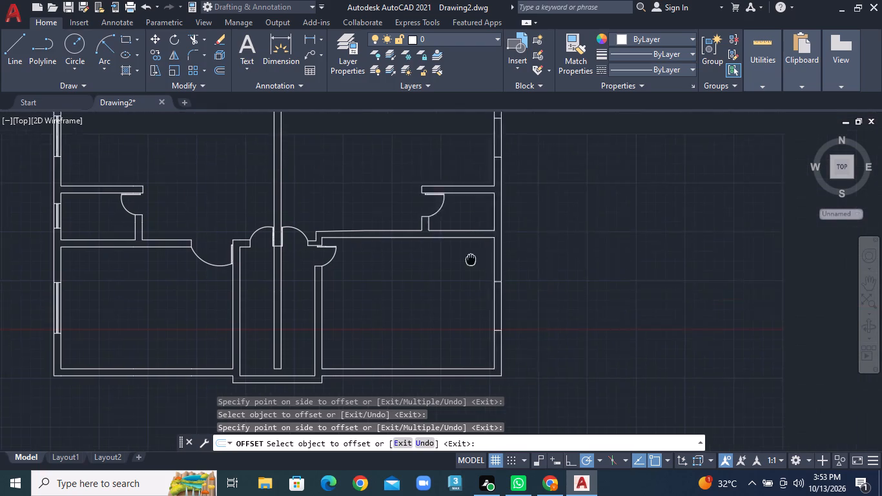
middle_drag(416, 256, 285, 242)
scroll(260, 305, up, 2)
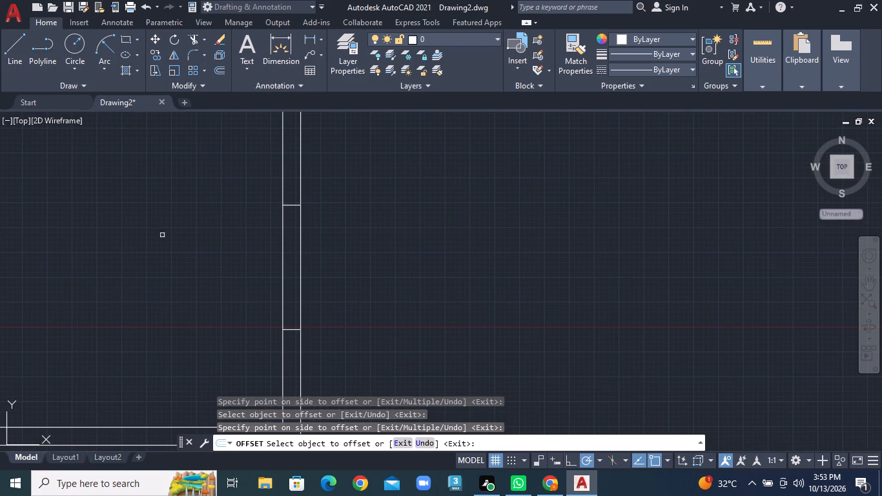
click(7, 57)
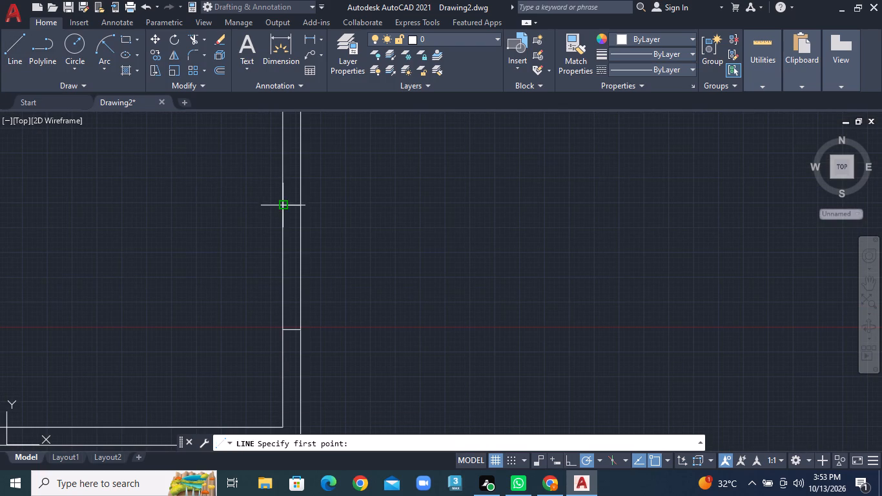
click(293, 205)
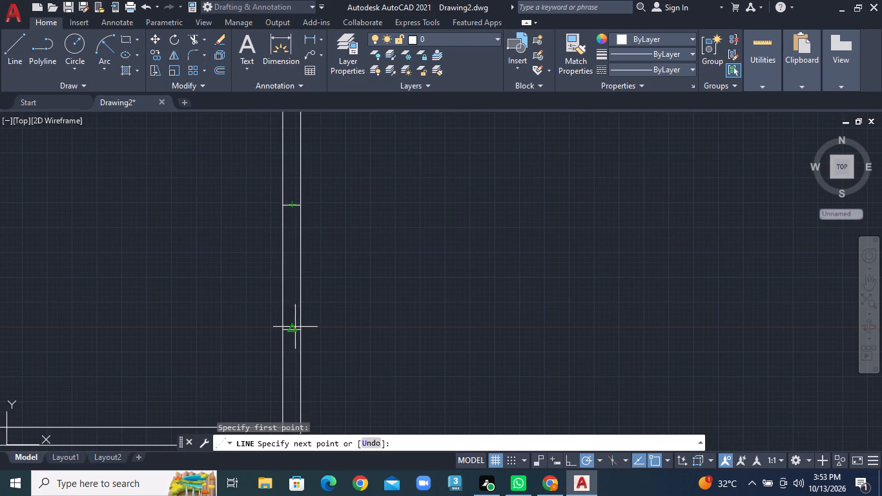
click(293, 330)
scroll(293, 330, up, 1)
right_click(293, 330)
click(344, 189)
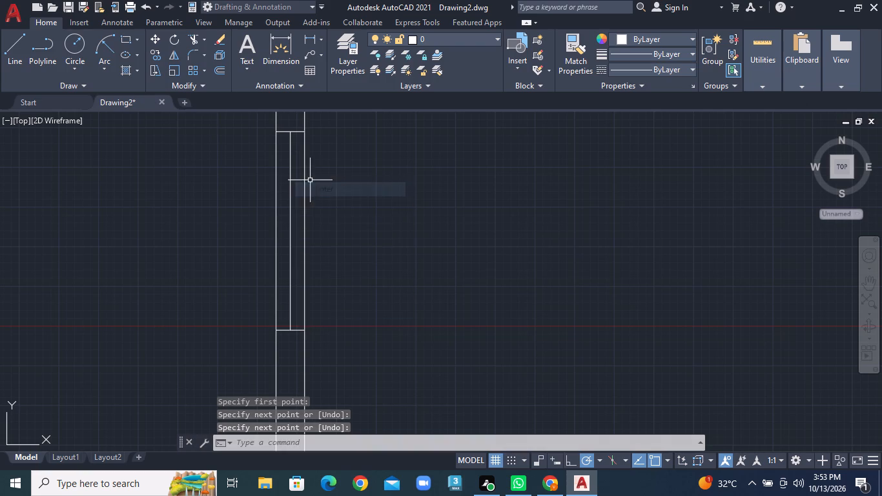
Offset the large bottom-right room's window centre line 1" to both sides.
click(216, 67)
text(1")
key(Return)
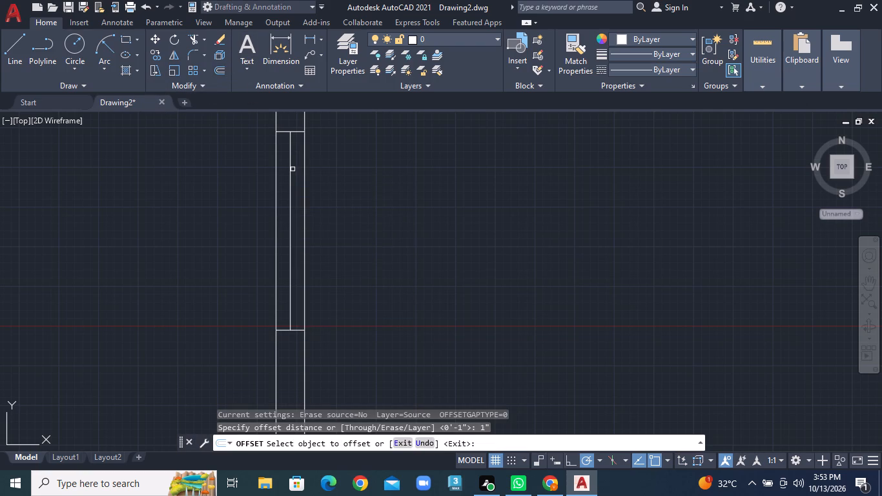
click(291, 167)
click(300, 161)
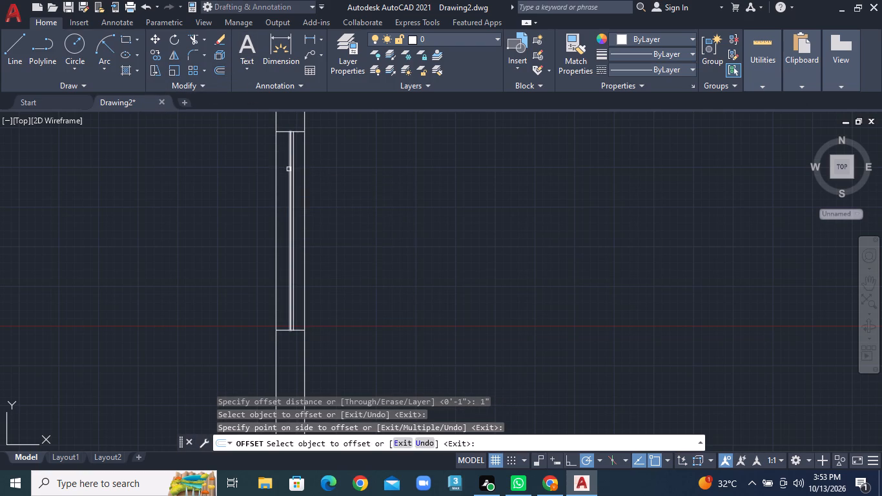
click(289, 169)
click(277, 174)
Draw a vertical centre line between the end lines of the middle right room's outer-wall window opening, above the lower small right room.
scroll(280, 174, down, 2)
middle_drag(296, 172, 286, 302)
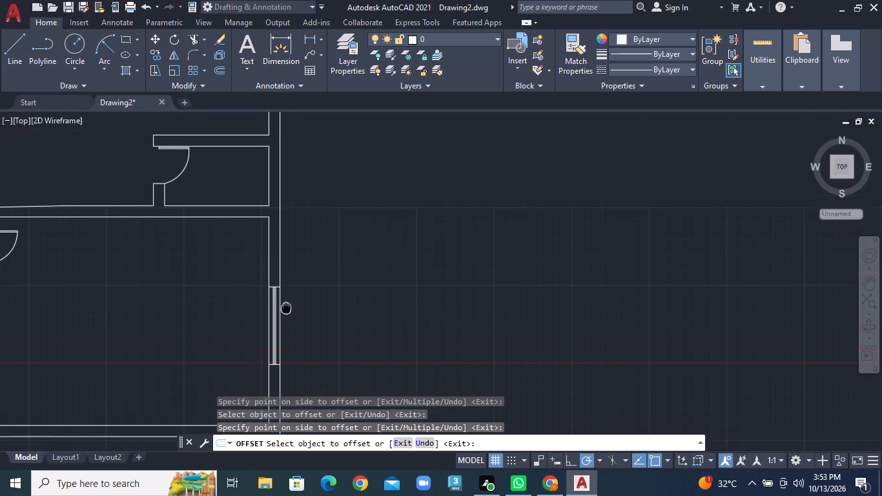
scroll(277, 197, down, 1)
middle_drag(279, 177, 278, 207)
middle_click(275, 289)
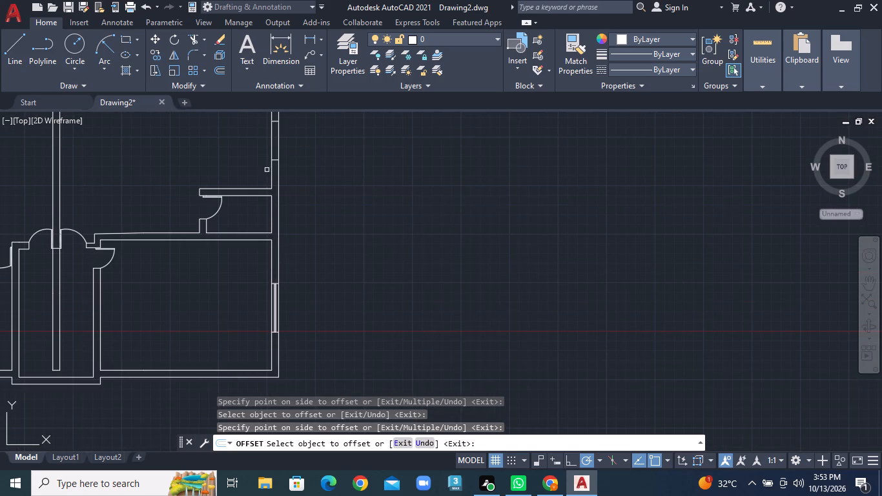
middle_drag(267, 170, 240, 298)
scroll(238, 271, up, 3)
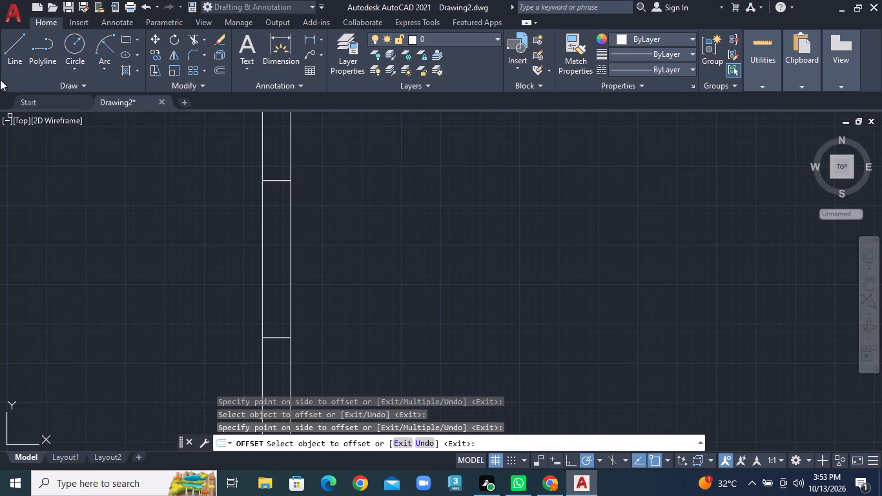
click(18, 57)
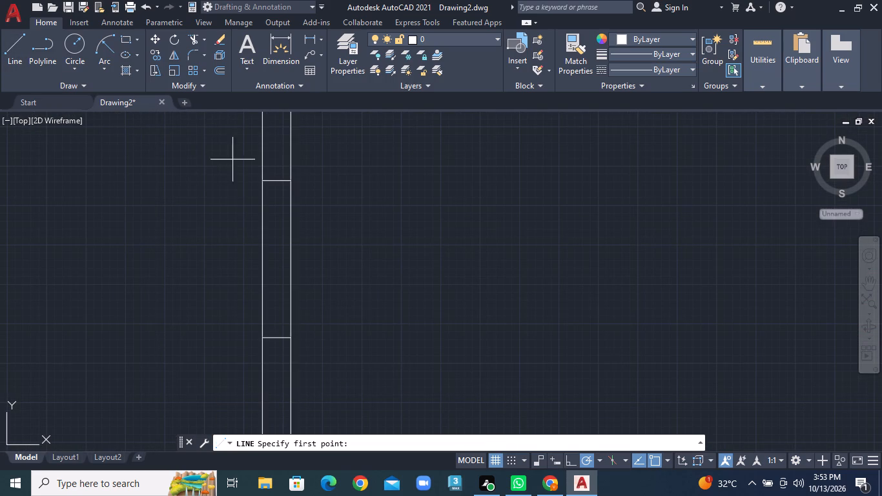
click(275, 178)
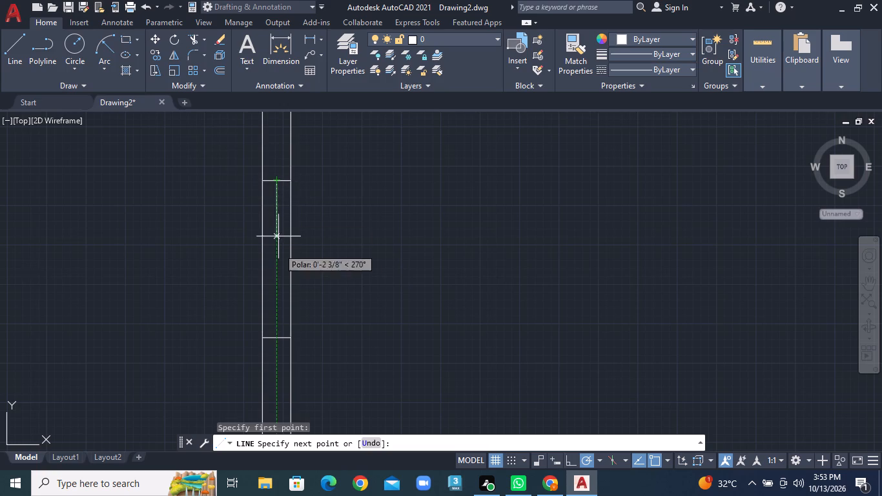
click(275, 336)
right_click(275, 336)
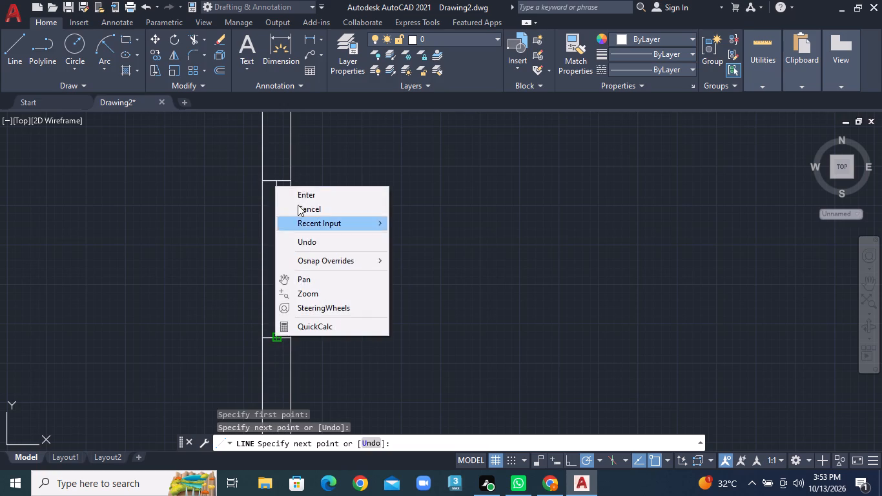
click(298, 196)
Offset the middle right room's window centre line 1" to both sides.
click(223, 68)
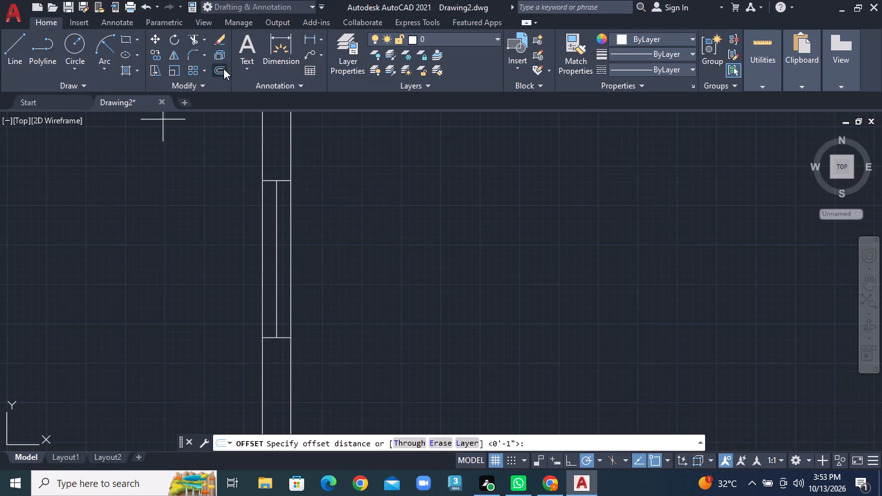
text(1")
key(Return)
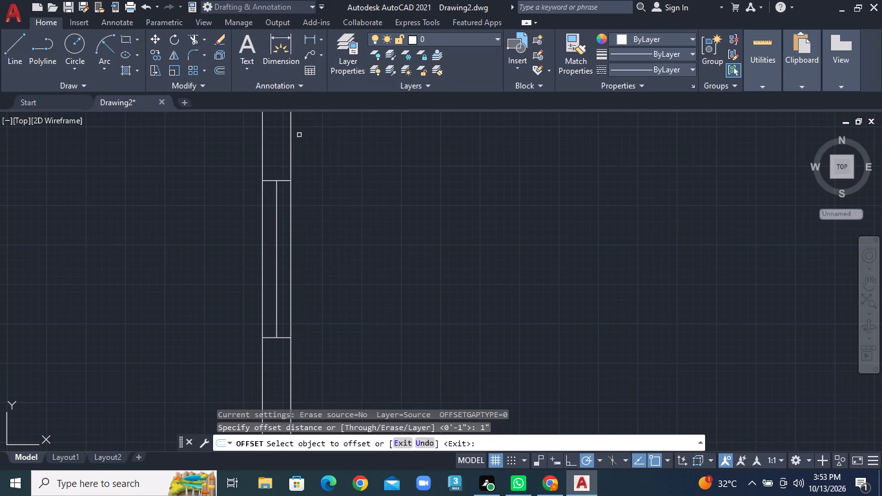
click(275, 207)
click(288, 205)
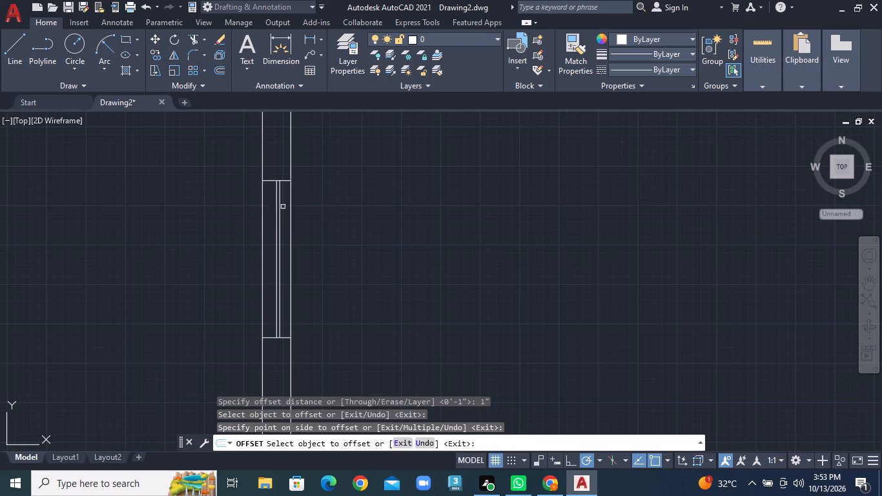
click(278, 208)
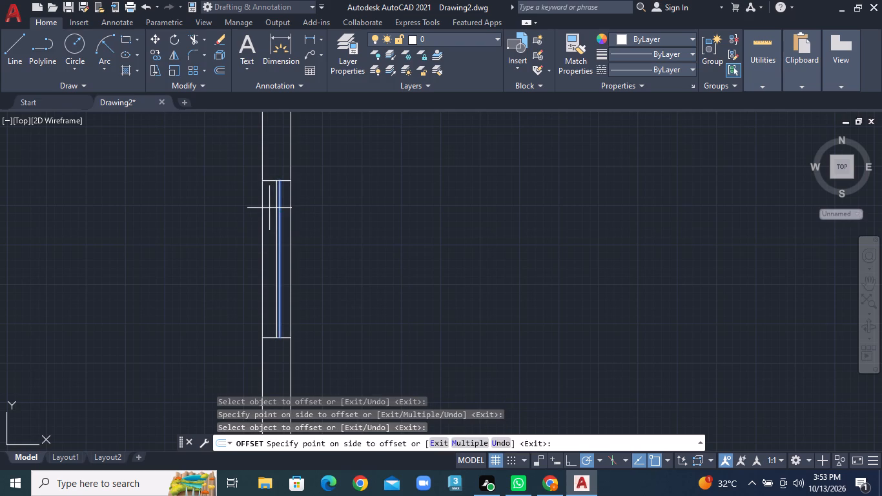
key(Escape)
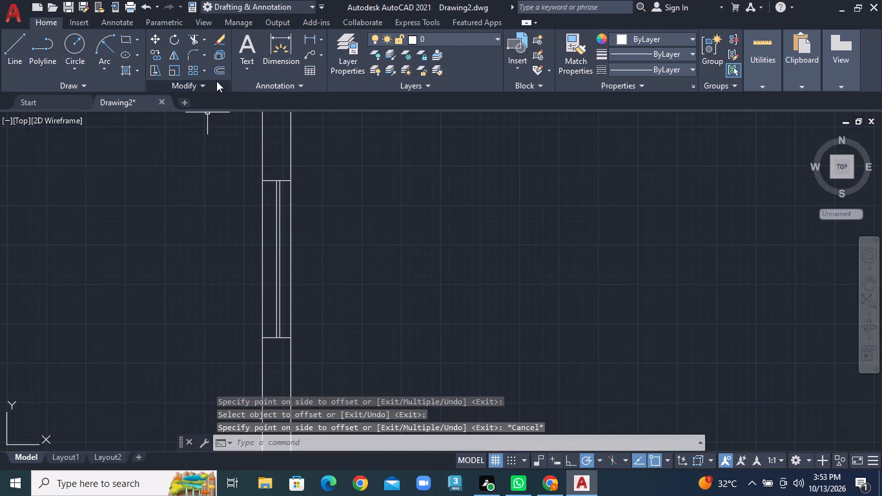
click(225, 70)
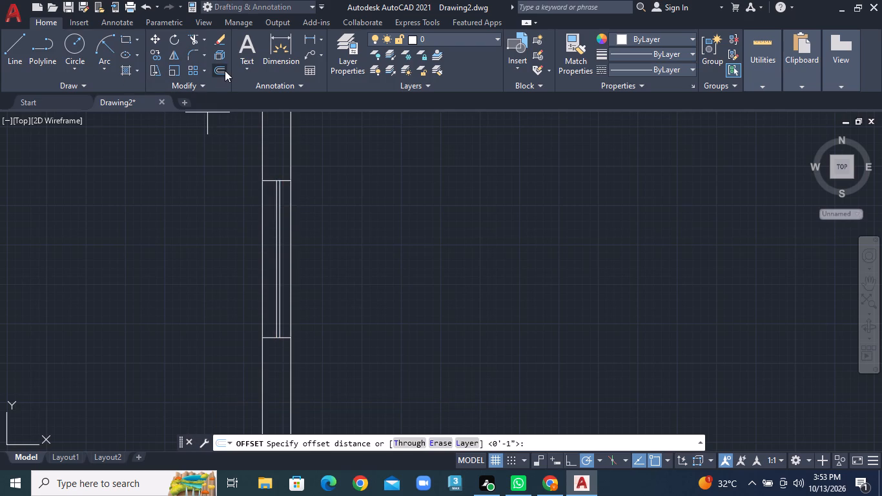
key(9)
key(BackSpace)
text(1")
key(Return)
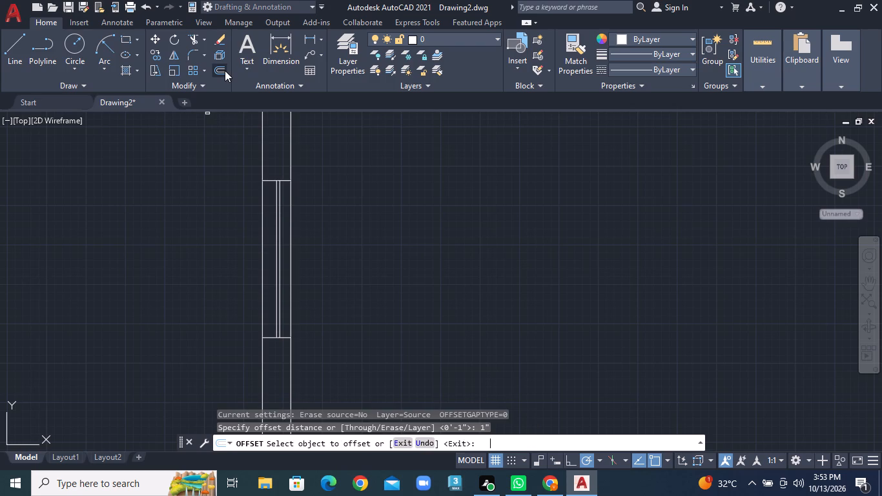
scroll(255, 177, up, 2)
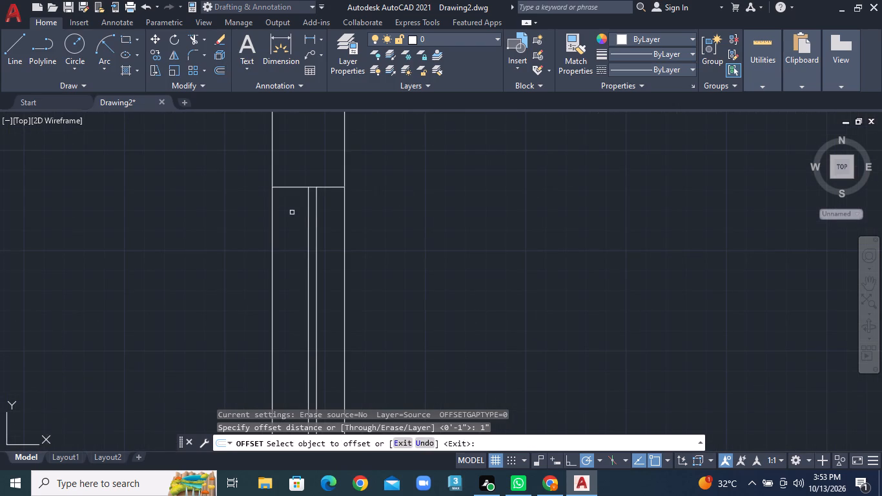
click(310, 215)
click(261, 227)
scroll(281, 214, down, 2)
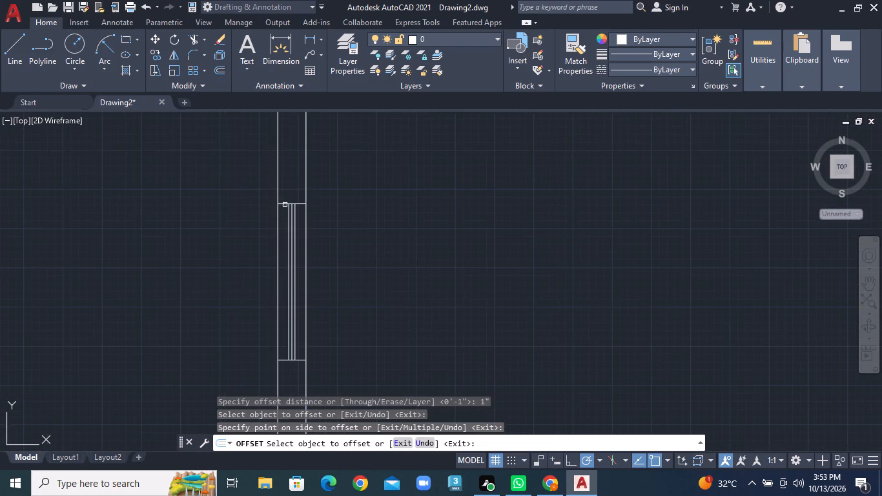
Draw a vertical centre line between the end-line midpoints of the upper right room's outer-wall window opening.
scroll(286, 203, down, 2)
middle_drag(287, 178, 283, 347)
scroll(282, 335, down, 1)
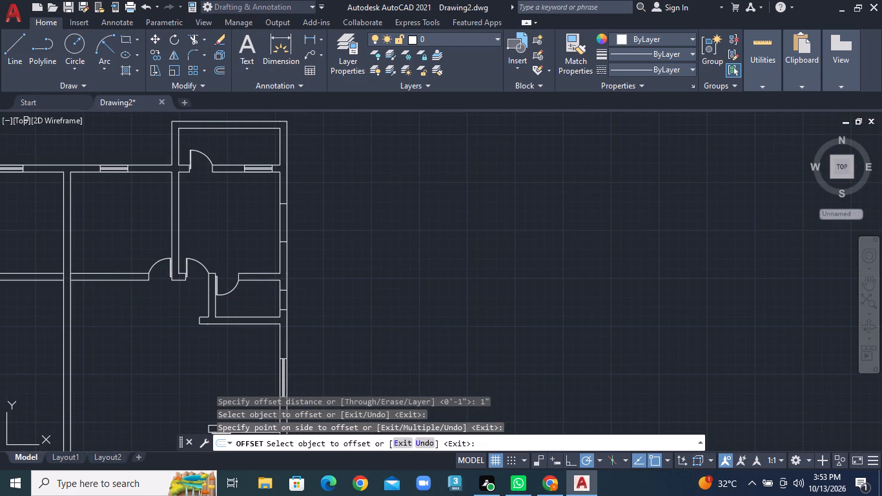
click(12, 54)
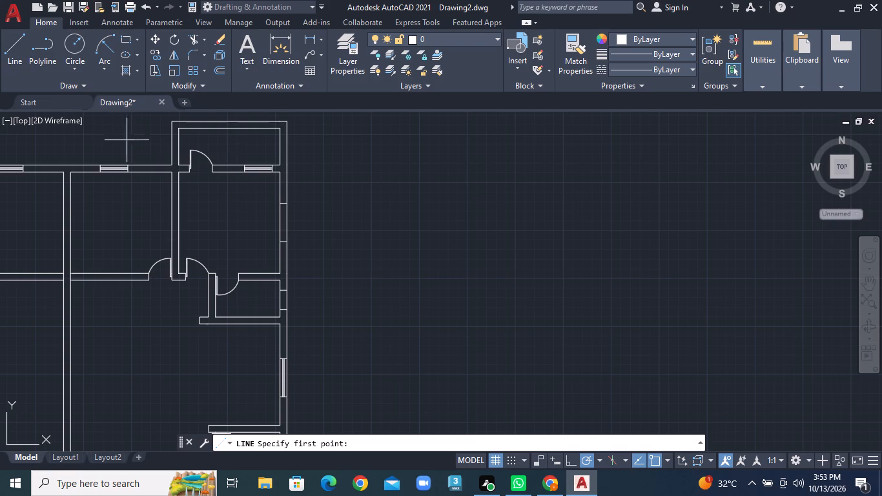
scroll(273, 216, up, 2)
middle_drag(301, 232, 231, 181)
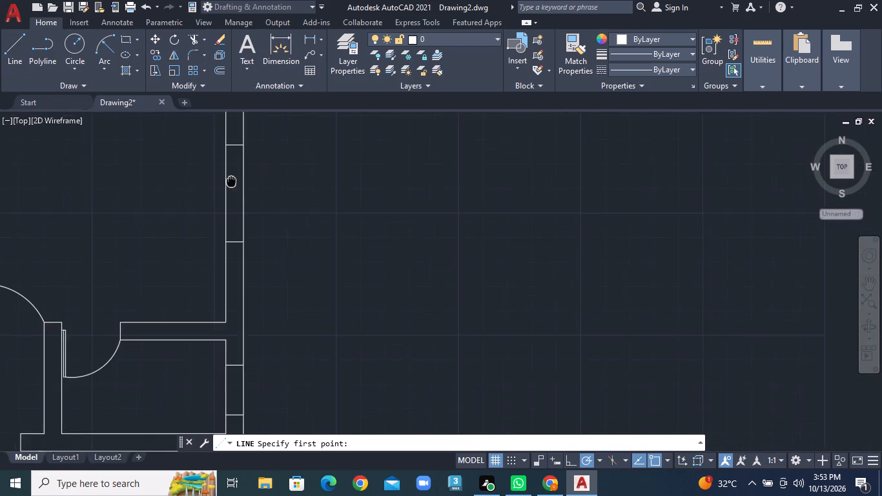
middle_drag(231, 181, 231, 181)
click(227, 134)
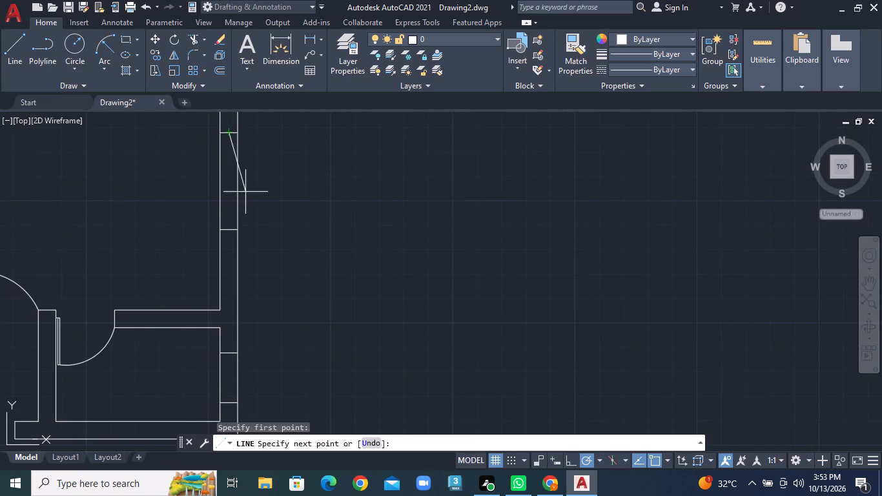
click(225, 233)
right_click(225, 233)
click(234, 237)
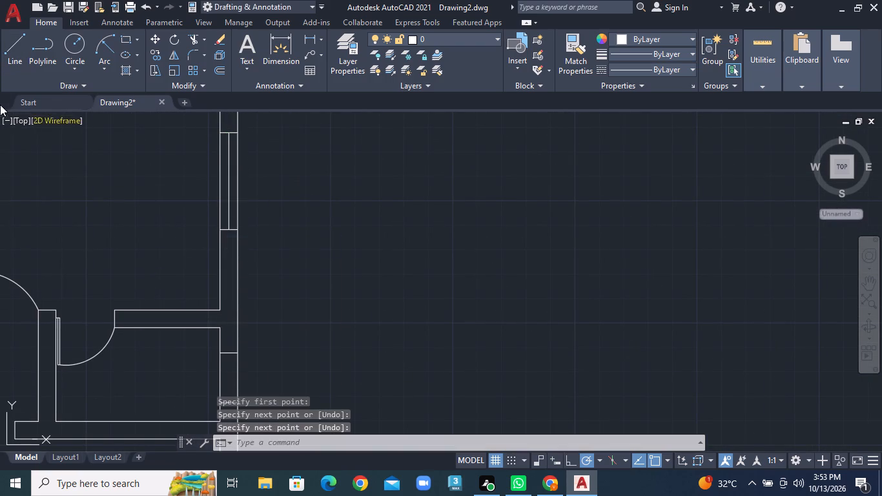
Offset the upper right room's window centre line 1" to both sides.
click(219, 68)
text(1")
key(Return)
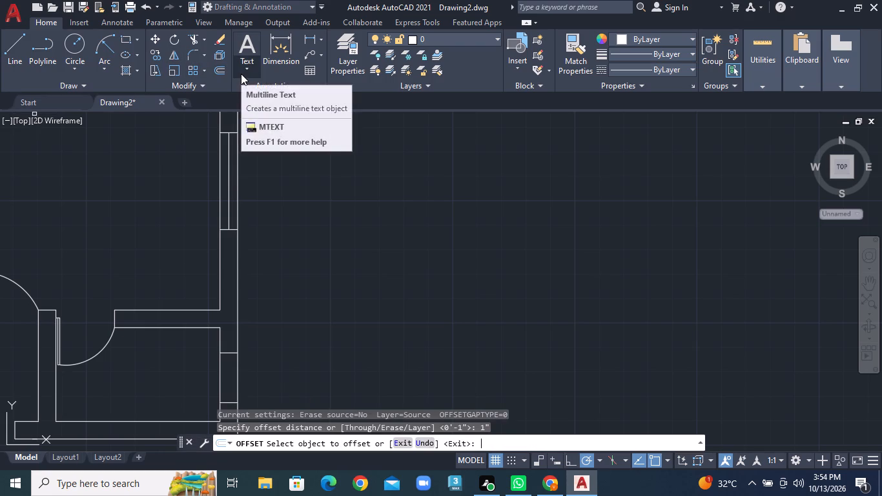
scroll(232, 175, up, 1)
scroll(232, 175, down, 1)
middle_drag(232, 175, 224, 236)
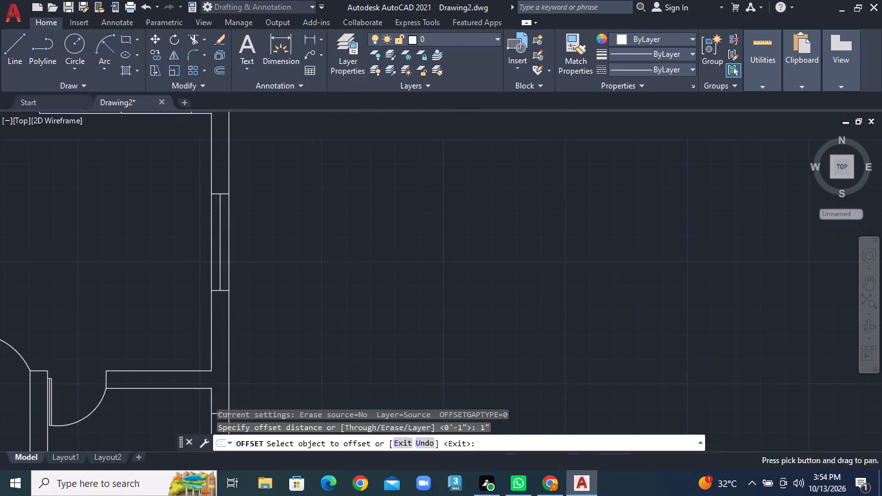
scroll(220, 236, up, 2)
click(220, 234)
click(231, 230)
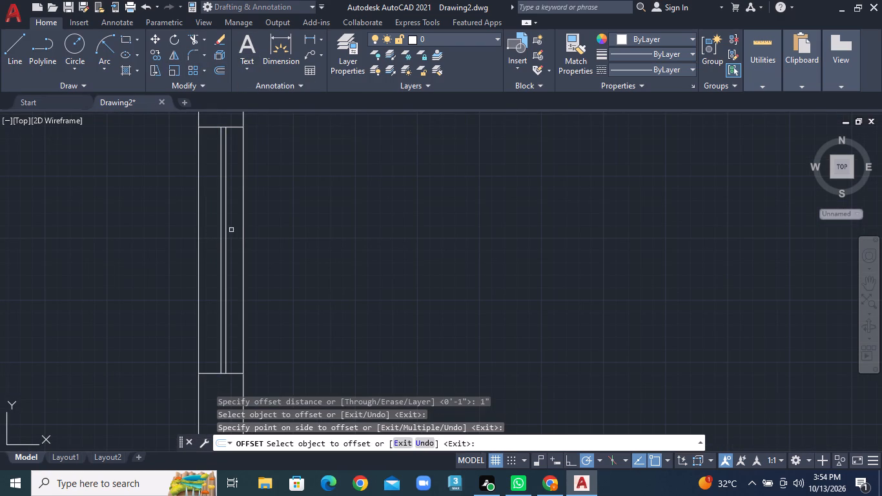
click(220, 231)
click(205, 235)
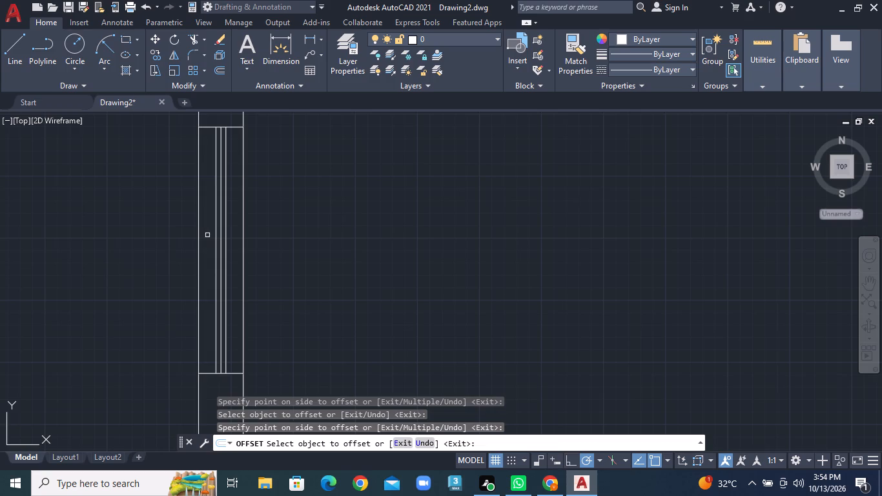
Examine the top rooms and the whole mirrored floor plan for window openings that still lack centre lines.
scroll(208, 235, down, 3)
middle_click(245, 194)
middle_drag(221, 182, 197, 276)
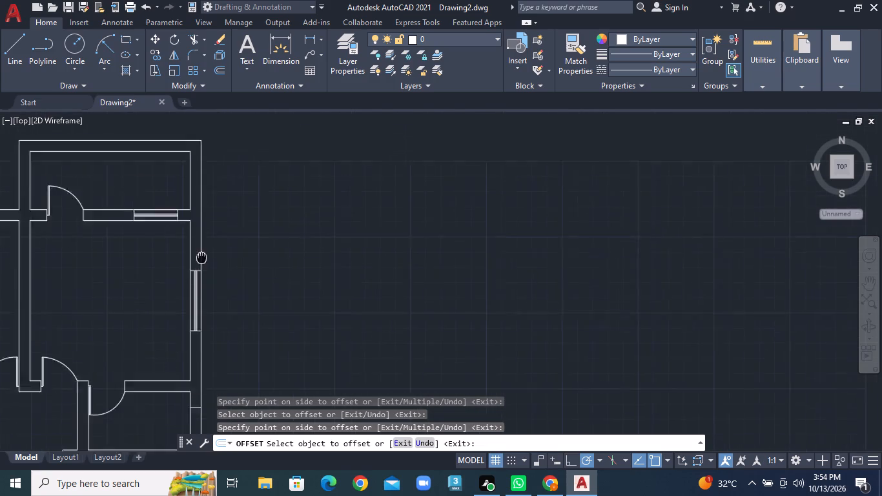
middle_drag(197, 276, 193, 324)
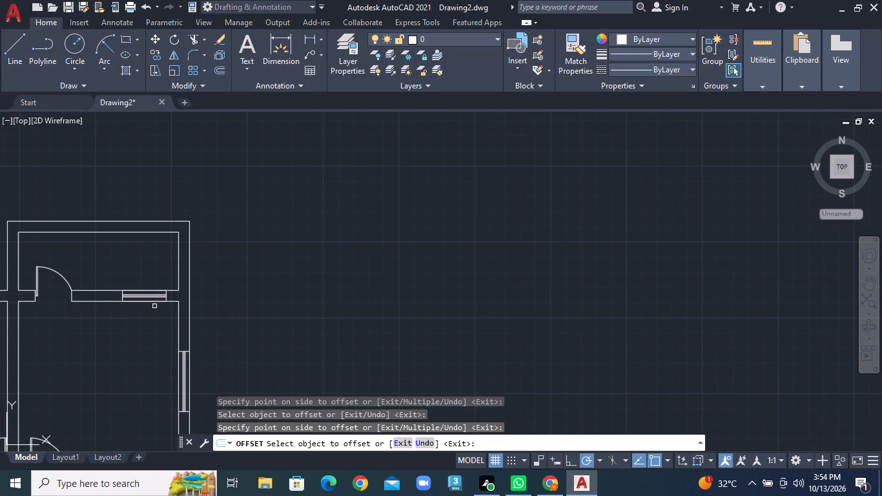
middle_drag(119, 285, 340, 226)
scroll(248, 260, down, 1)
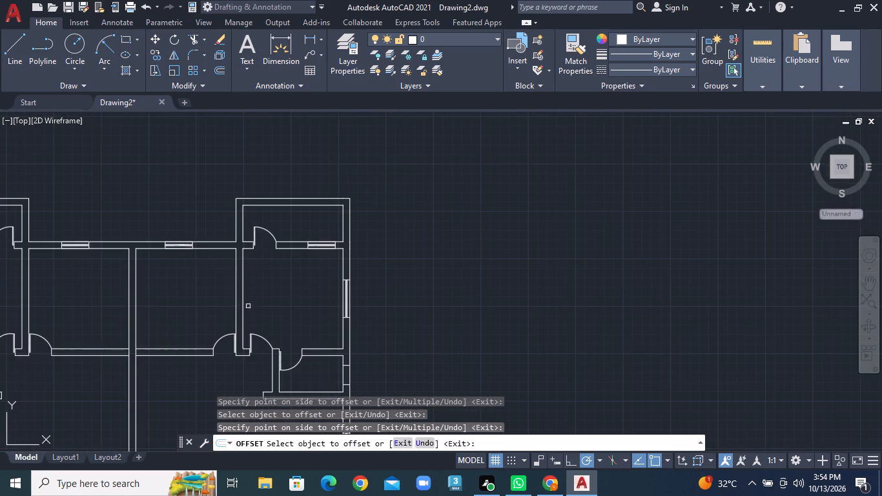
scroll(256, 333, down, 1)
middle_drag(211, 333, 245, 249)
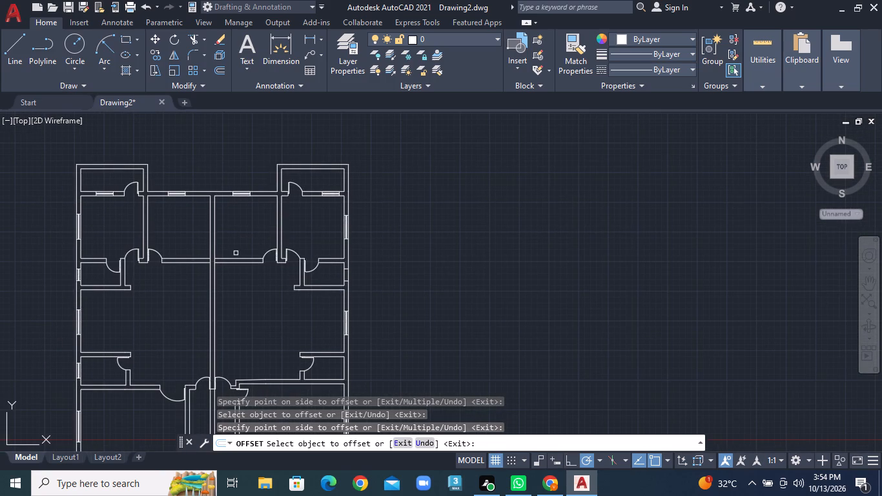
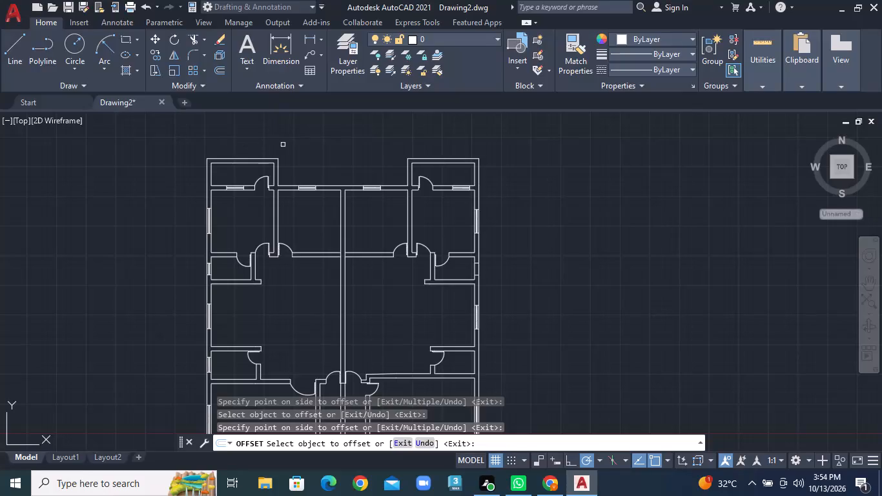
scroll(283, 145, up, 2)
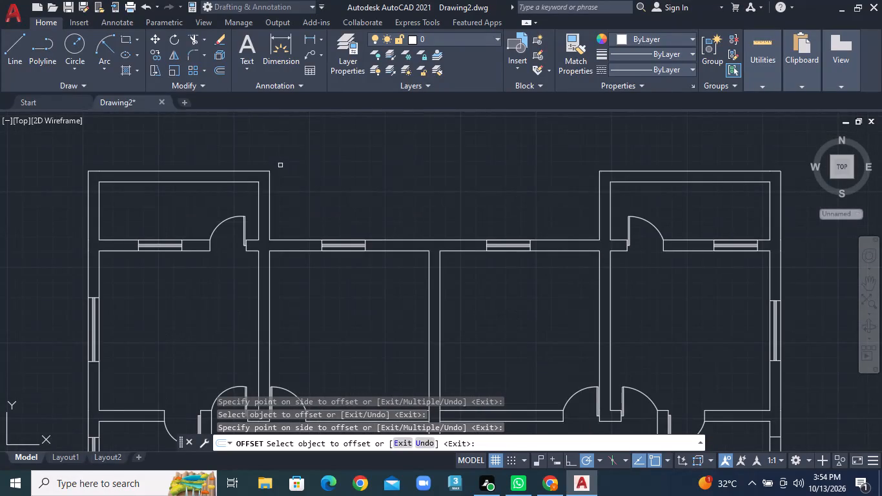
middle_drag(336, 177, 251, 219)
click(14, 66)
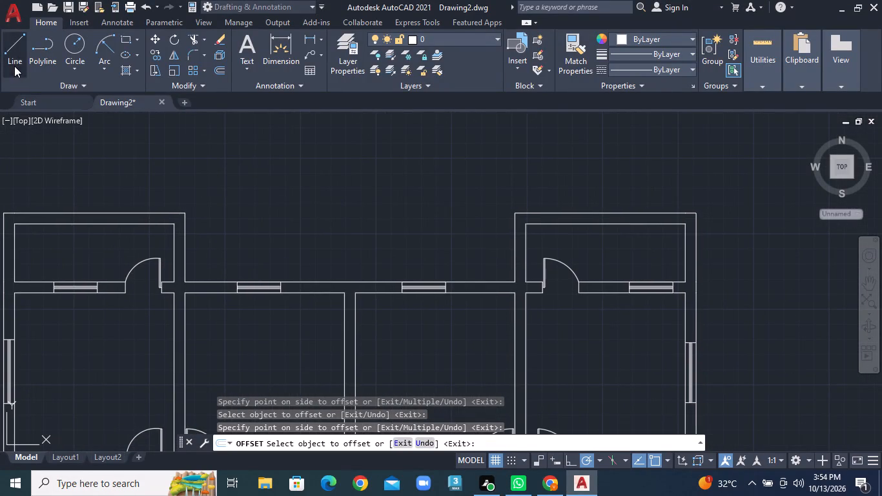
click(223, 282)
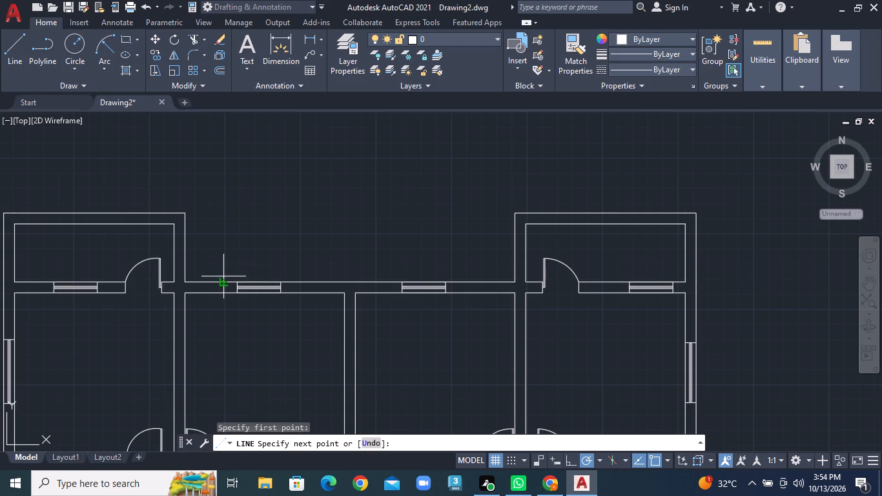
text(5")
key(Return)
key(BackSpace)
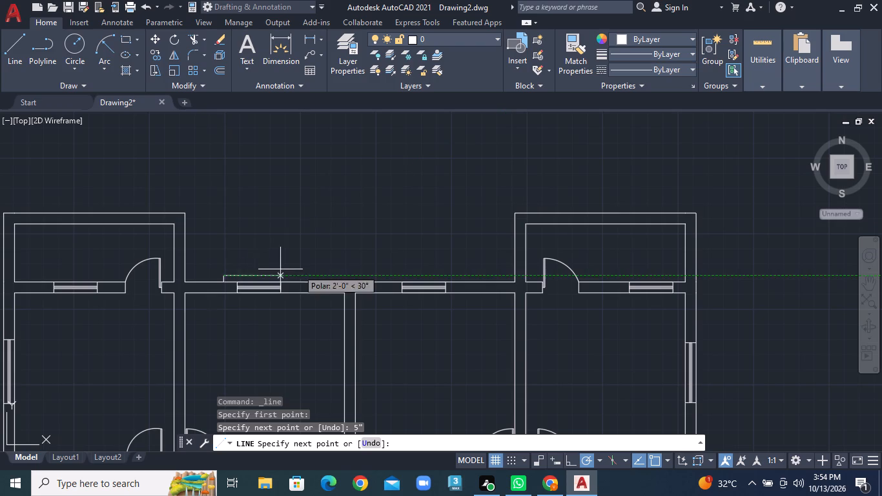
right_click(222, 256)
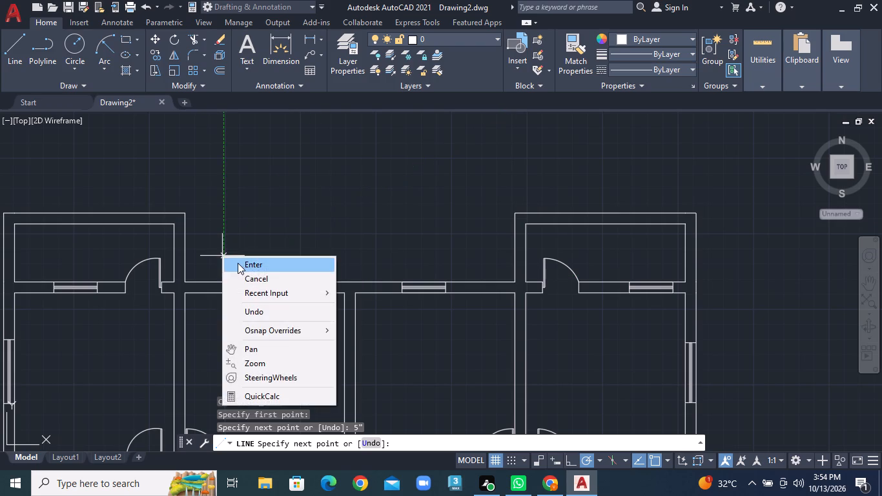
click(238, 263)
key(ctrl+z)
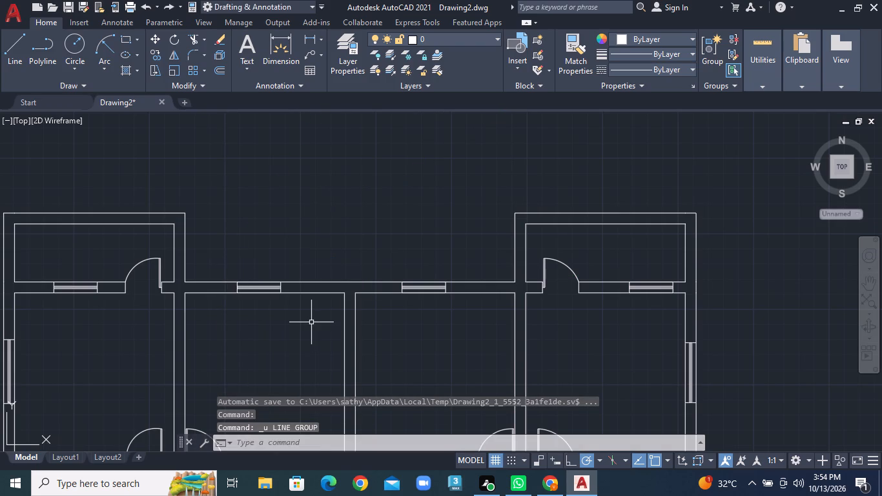
Draw a three-sided outline projecting 1' outward from the top wall around the inner left room's window.
click(14, 54)
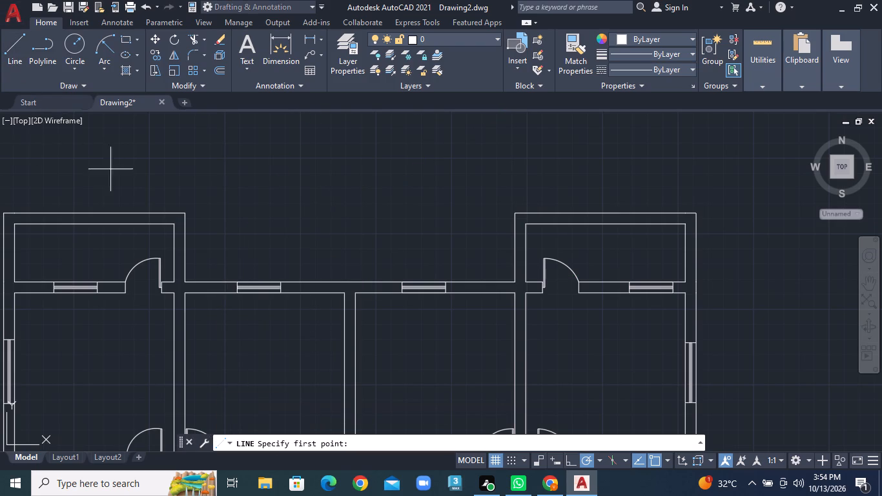
click(226, 280)
text(1')
key(Return)
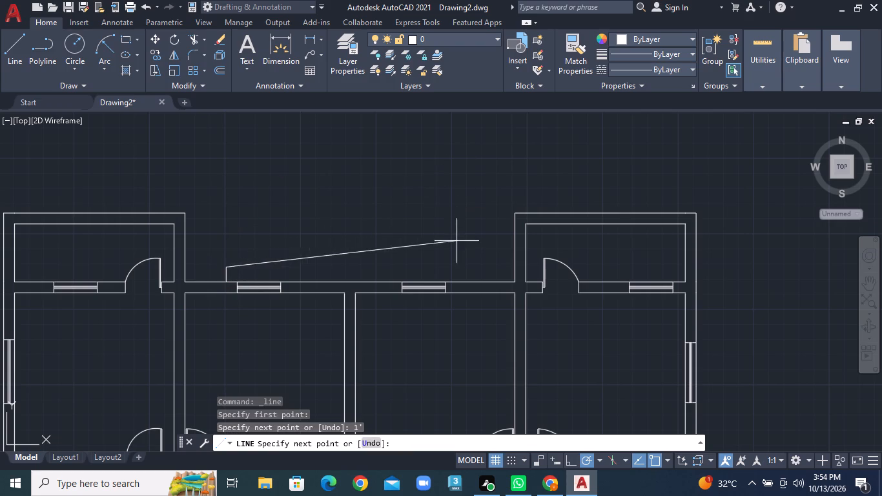
click(287, 270)
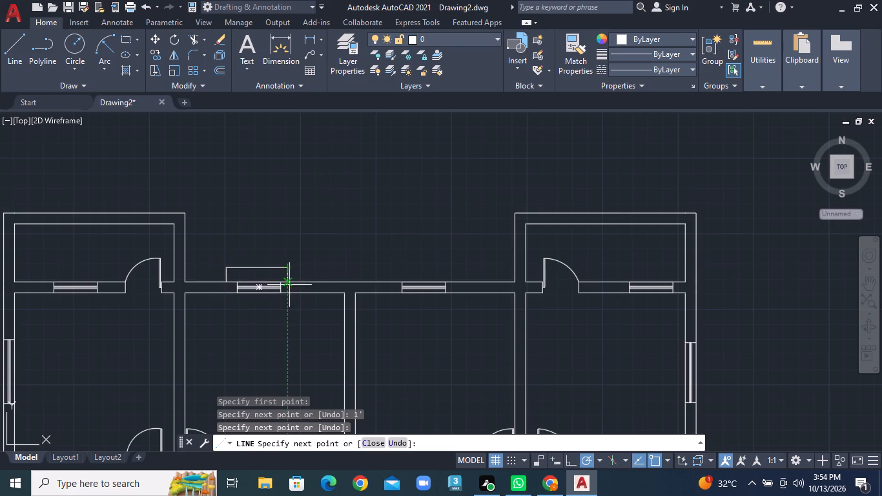
click(289, 285)
right_click(291, 285)
click(300, 286)
click(308, 294)
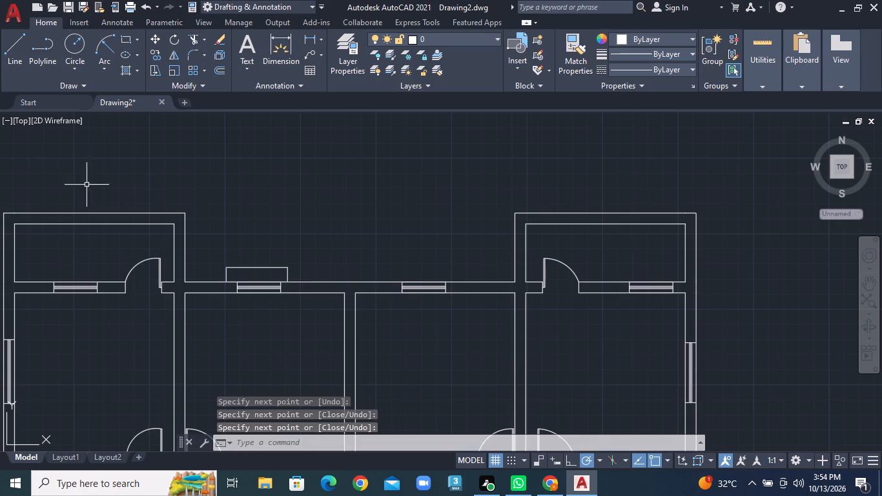
Draw a three-sided outline projecting 1' outward and about 3'-9" wide around the inner right room's top-wall window.
click(12, 58)
scroll(509, 289, up, 1)
scroll(509, 289, down, 1)
scroll(417, 304, up, 1)
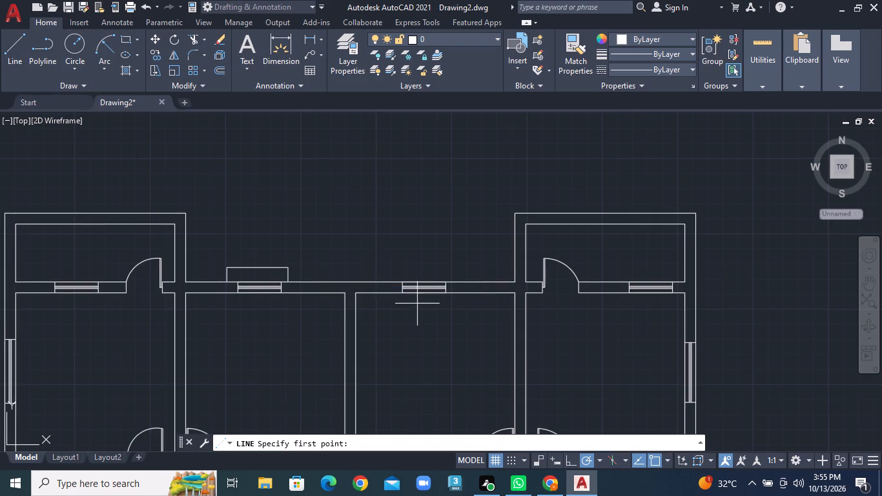
scroll(417, 303, up, 1)
middle_drag(394, 278, 482, 349)
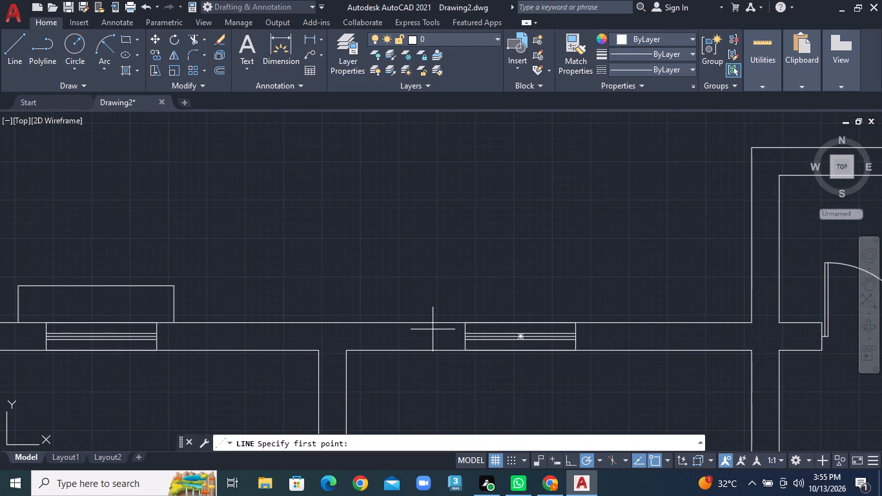
click(446, 323)
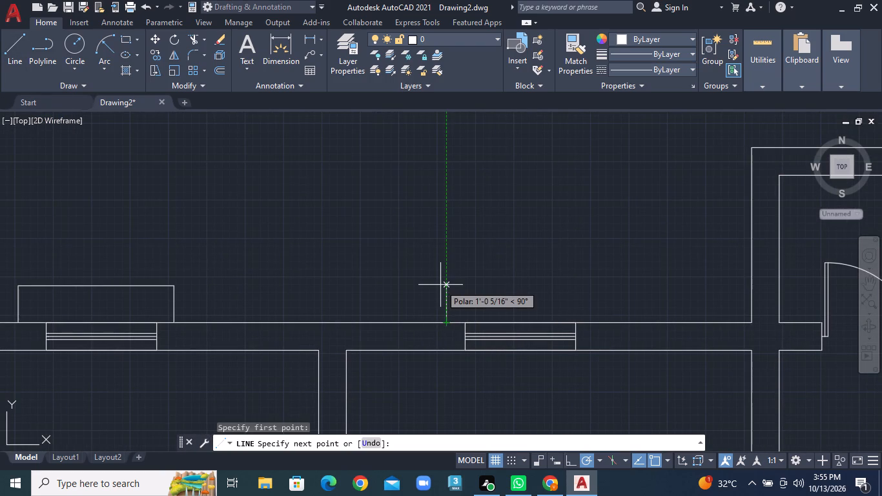
text(1')
key(Return)
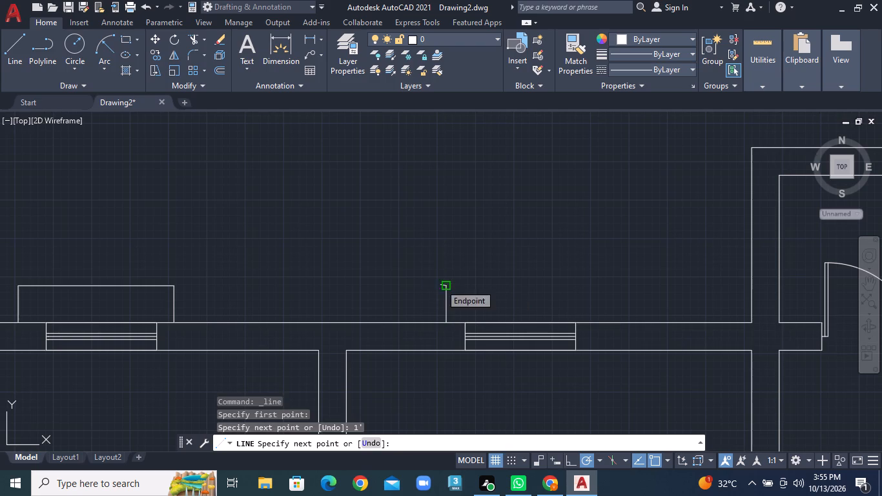
click(584, 292)
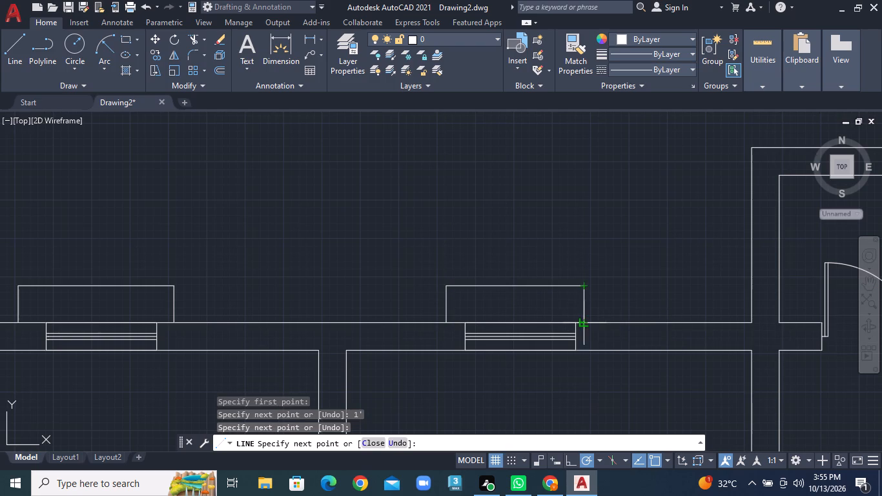
click(587, 319)
right_click(587, 319)
click(618, 157)
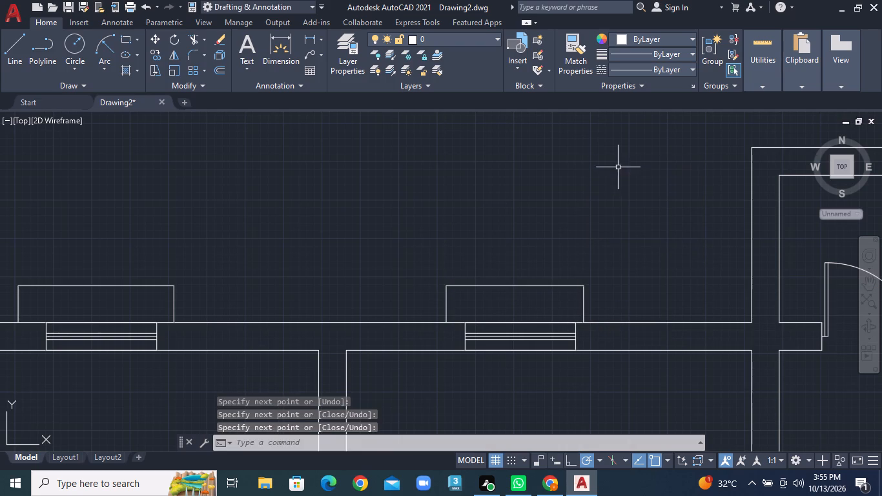
Draw a three-sided outline projecting 1' outward and about 5'-7" long around the upper left room's outer-wall window.
scroll(448, 351, down, 1)
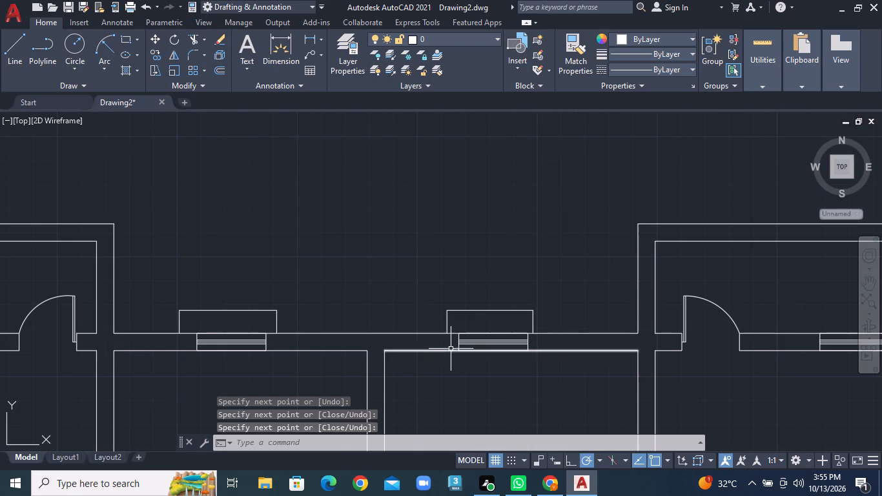
middle_drag(165, 328, 449, 158)
scroll(138, 268, down, 1)
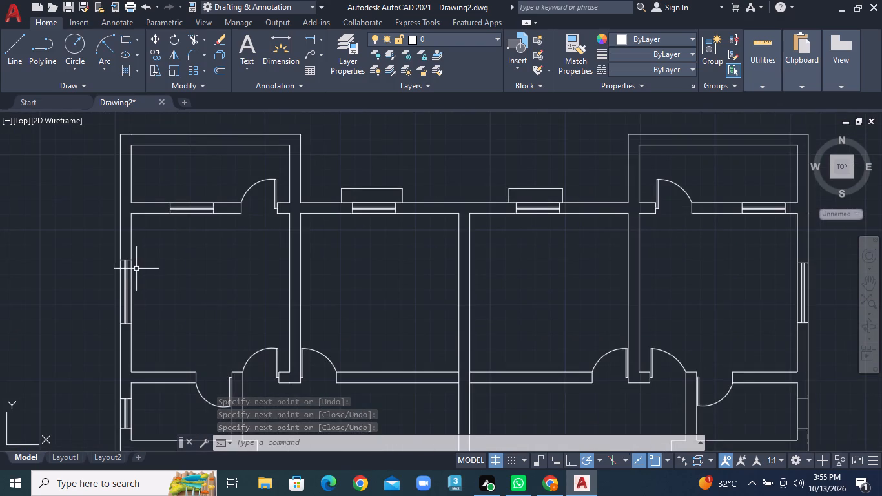
middle_drag(143, 281, 212, 199)
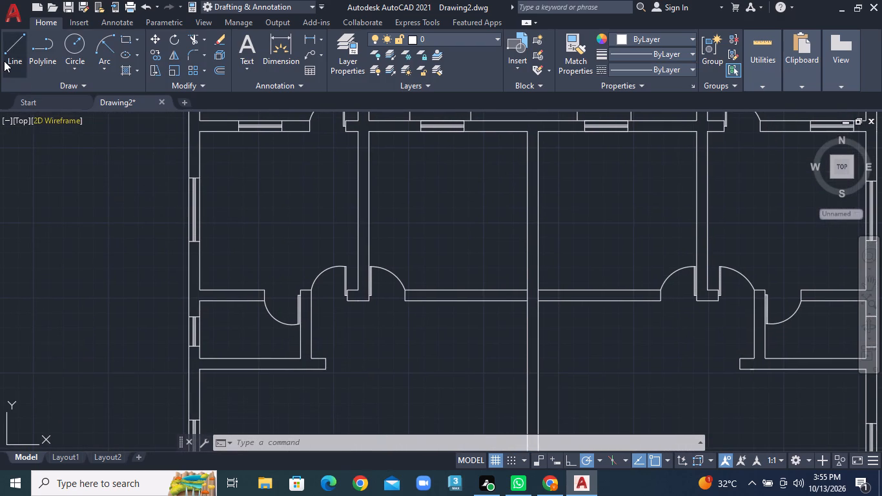
click(4, 61)
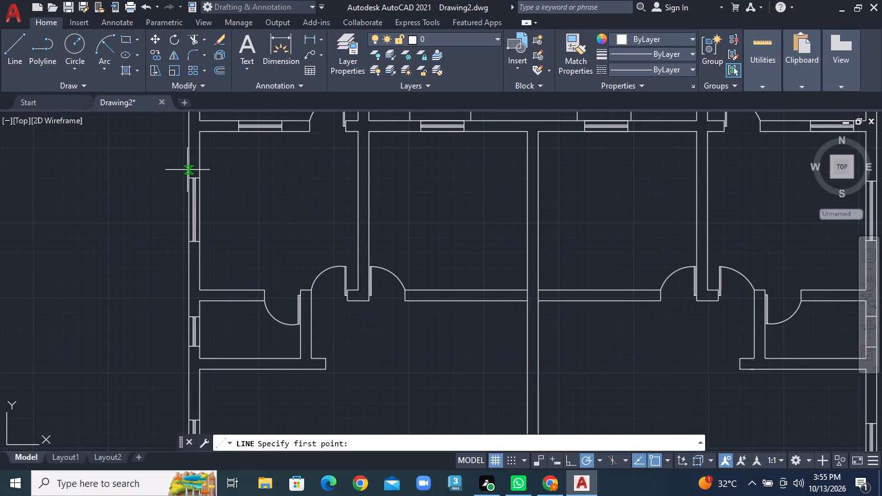
click(187, 170)
text(1')
key(Return)
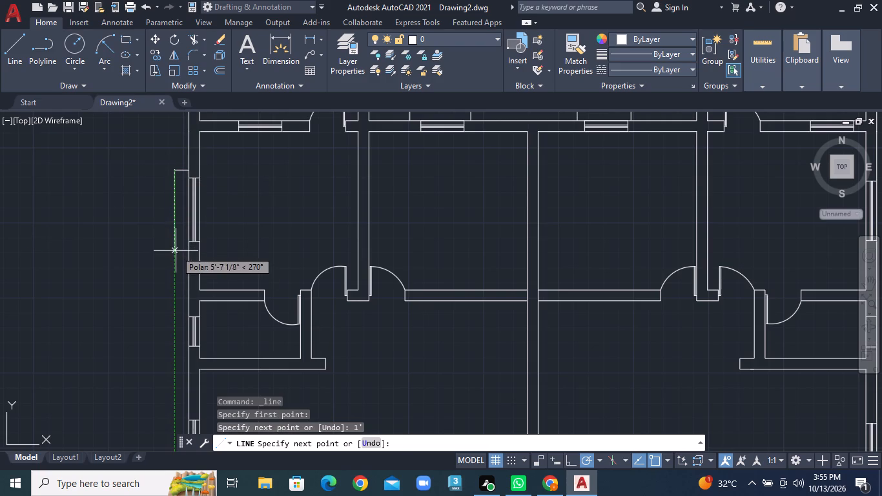
click(176, 251)
click(192, 251)
right_click(192, 251)
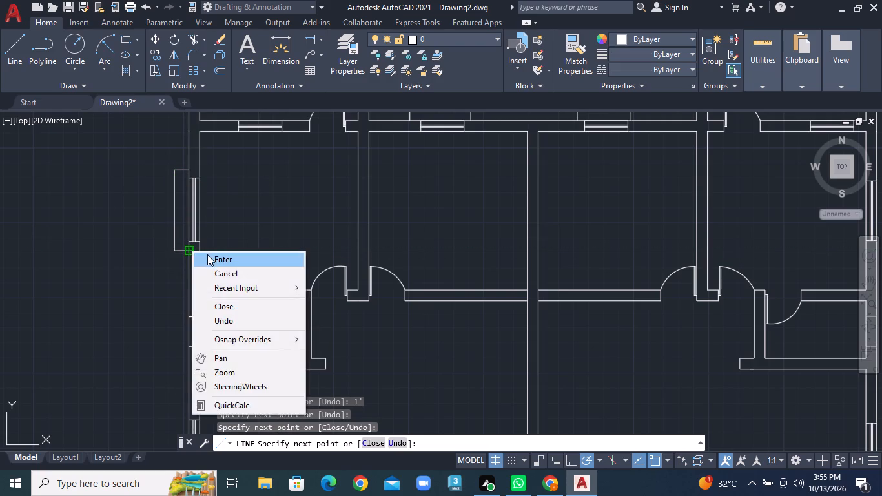
click(207, 254)
Draw a three-sided outline projecting 1' outward and about 2'-8" long around the upper small left room's outer-wall window.
scroll(283, 309, down, 1)
middle_drag(276, 320, 210, 215)
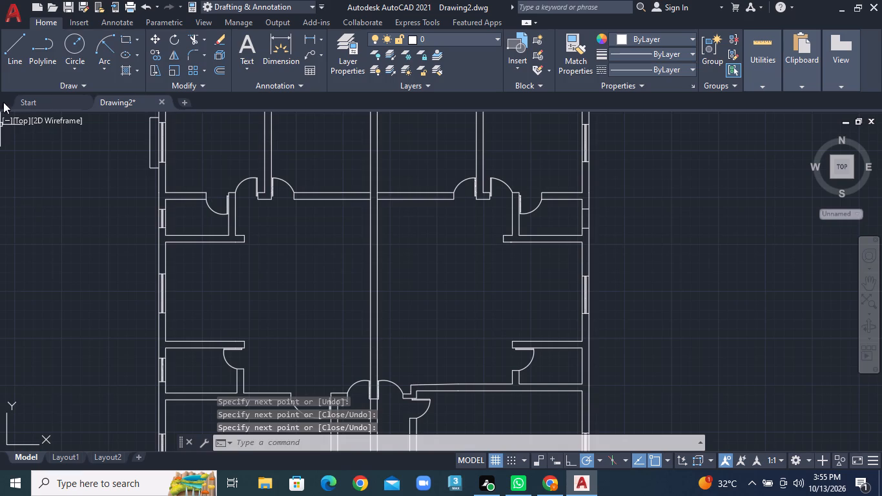
click(12, 61)
scroll(150, 192, up, 1)
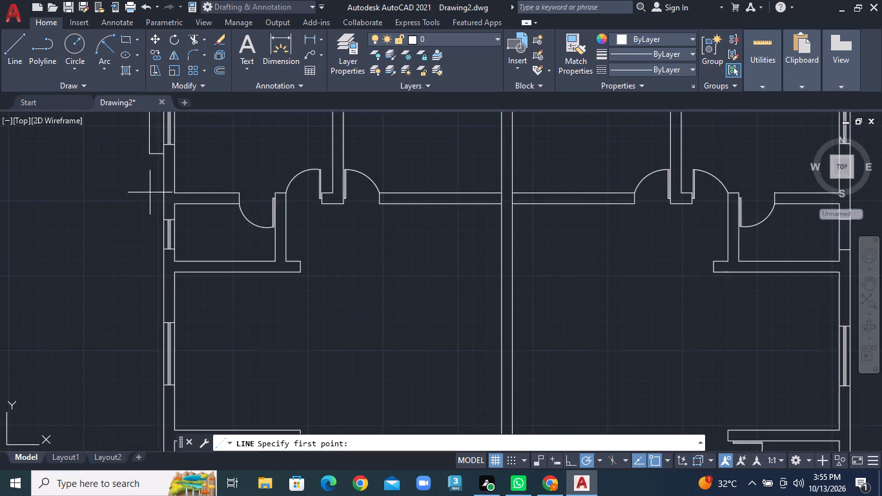
scroll(150, 223, up, 3)
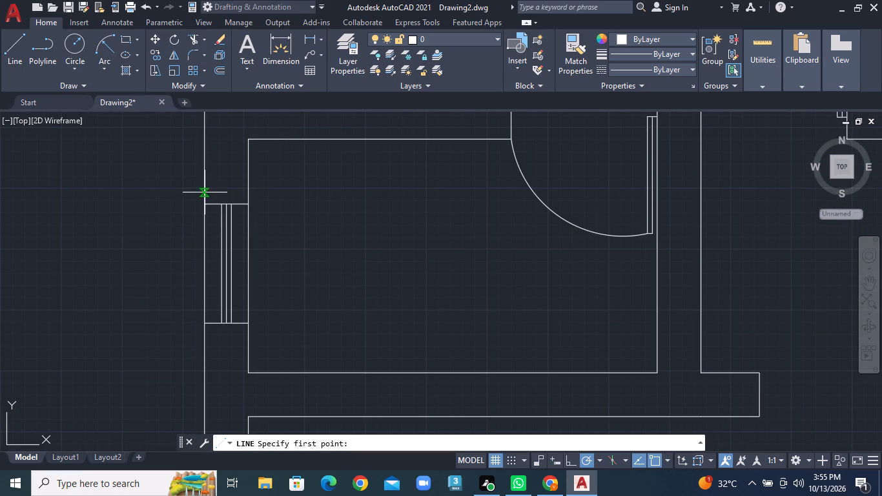
click(205, 192)
text(1')
key(Return)
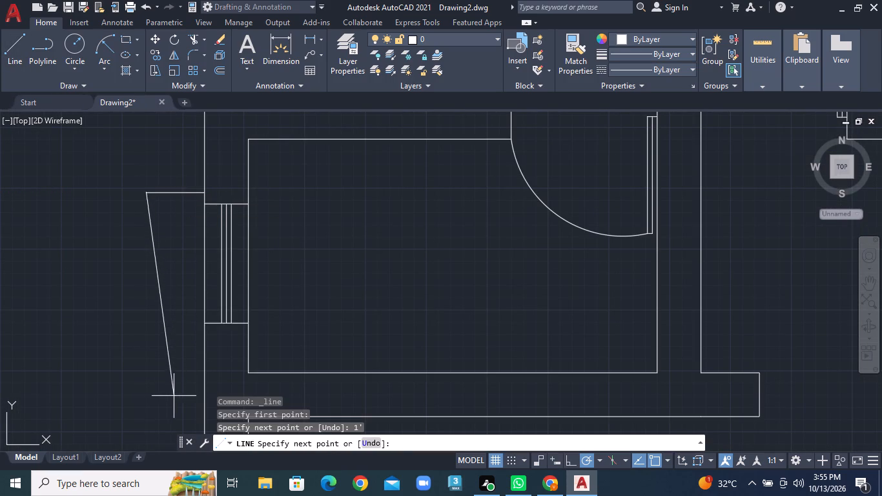
click(149, 347)
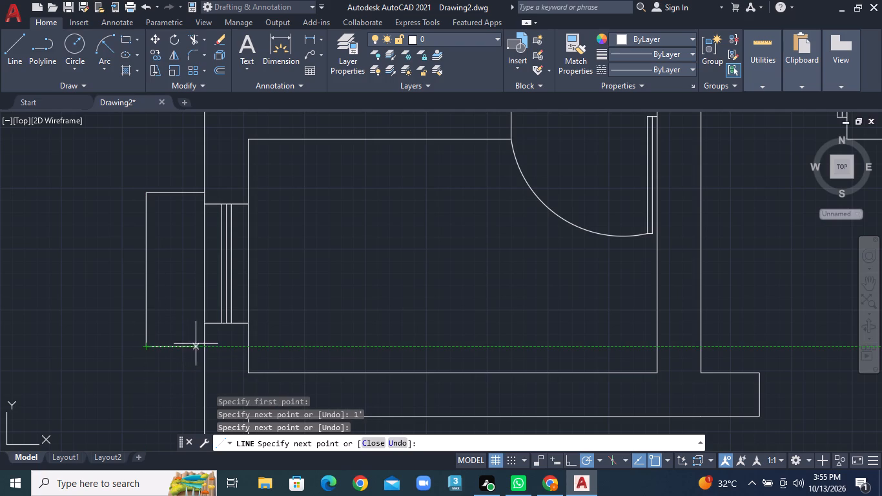
click(205, 344)
right_click(205, 344)
click(240, 193)
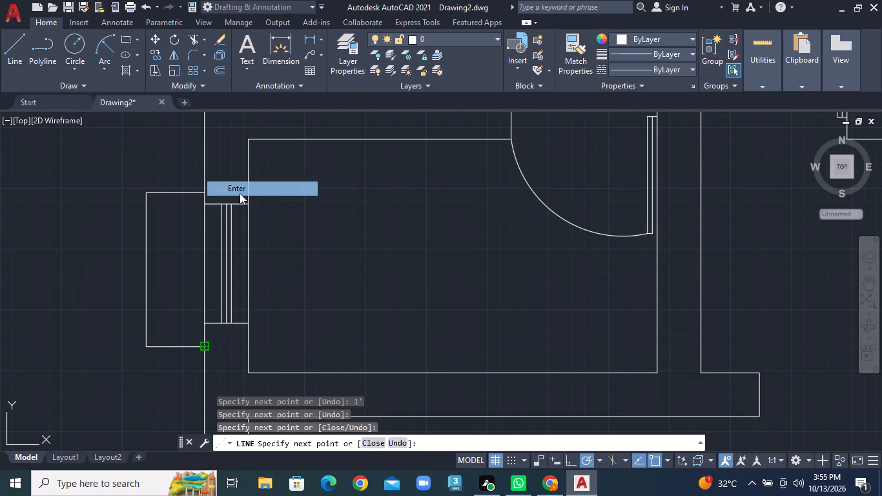
Draw a three-sided outline projecting 1' outward and about 5'-2" long around the middle left room's outer-wall window.
scroll(263, 205, down, 3)
scroll(302, 290, down, 1)
middle_drag(311, 307, 262, 223)
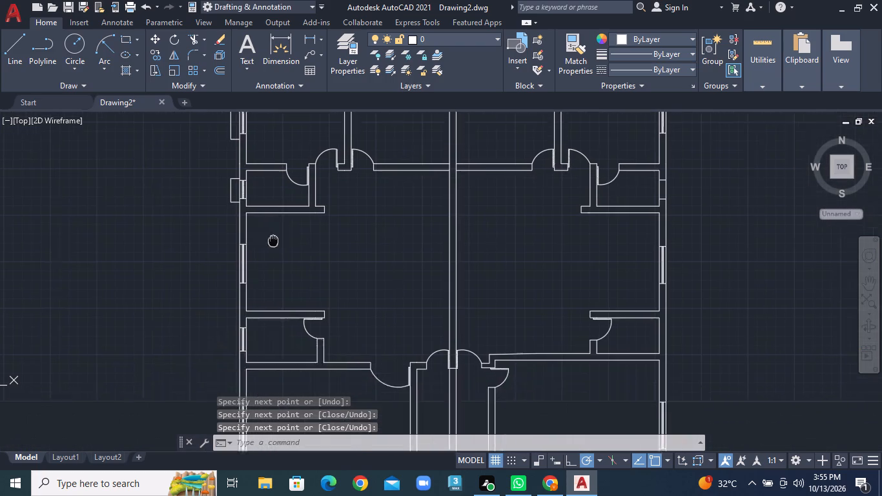
middle_drag(262, 223, 238, 197)
scroll(190, 197, up, 3)
click(3, 46)
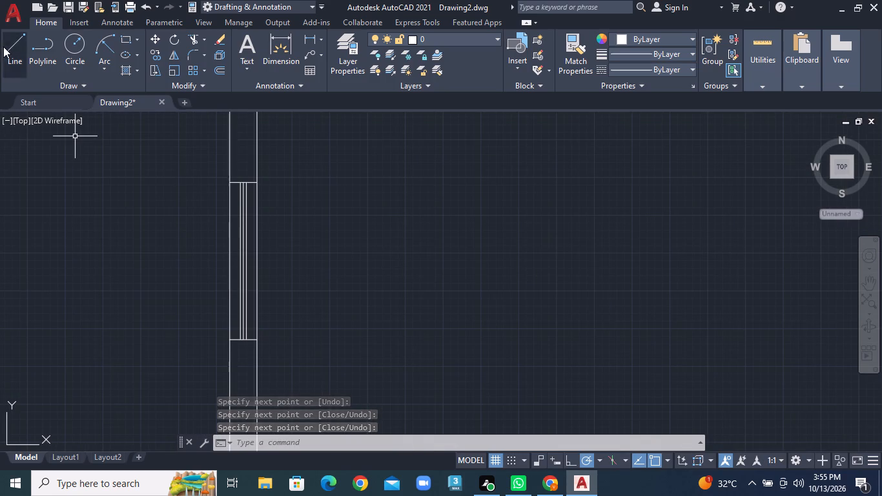
click(229, 172)
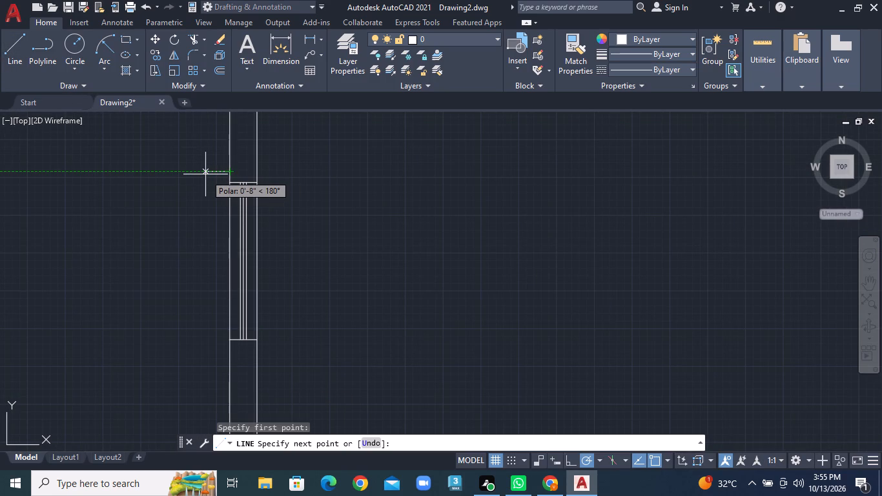
text(1')
key(Return)
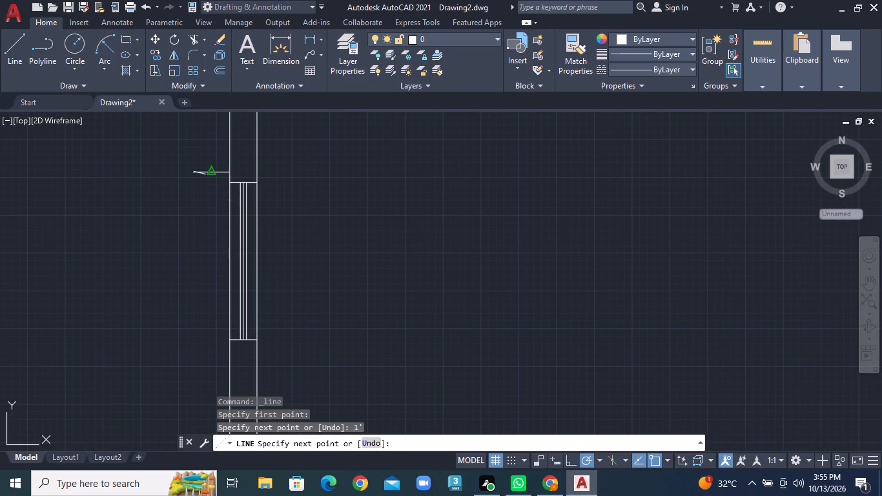
click(194, 360)
click(228, 358)
right_click(229, 358)
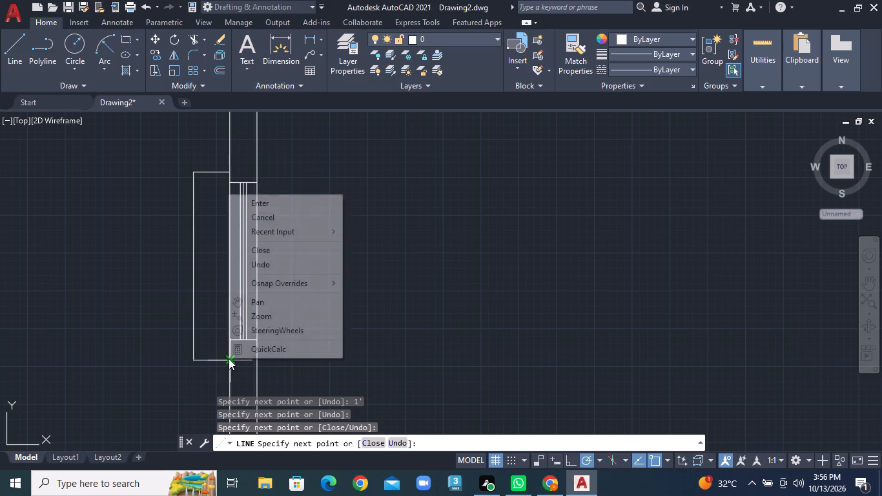
click(263, 203)
Draw a three-sided outline projecting 1' outward around the lower small left room's outer-wall window, slightly overlapping both window ends.
scroll(299, 235, down, 3)
scroll(337, 338, down, 1)
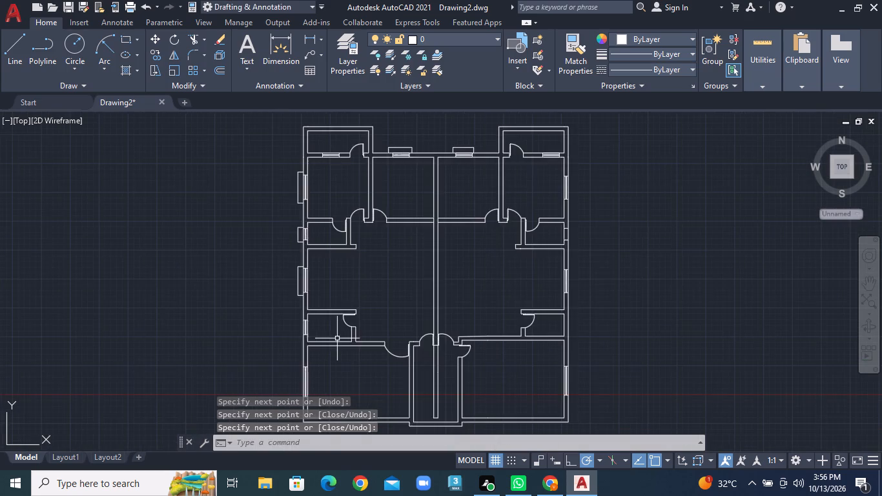
middle_drag(333, 338, 198, 234)
scroll(139, 216, up, 3)
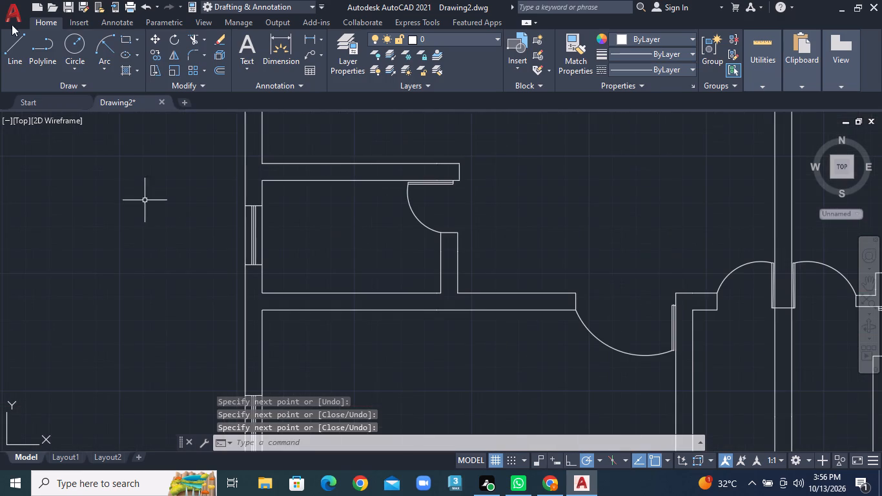
click(17, 56)
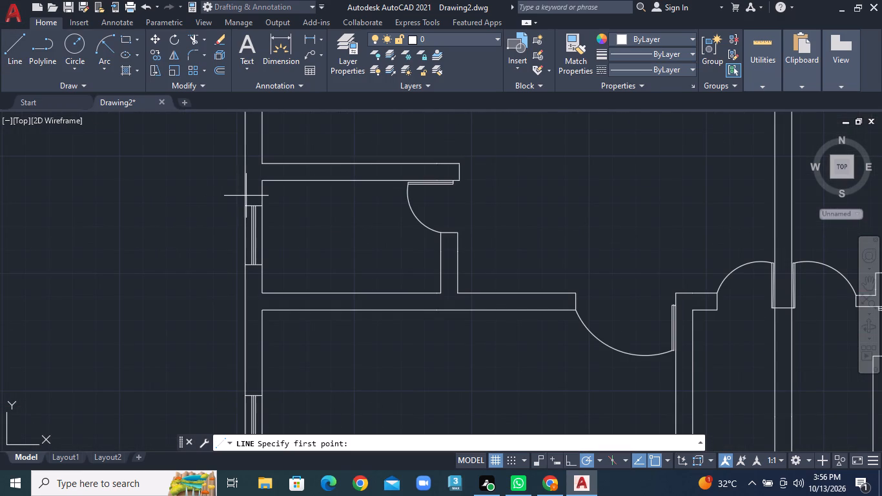
click(244, 196)
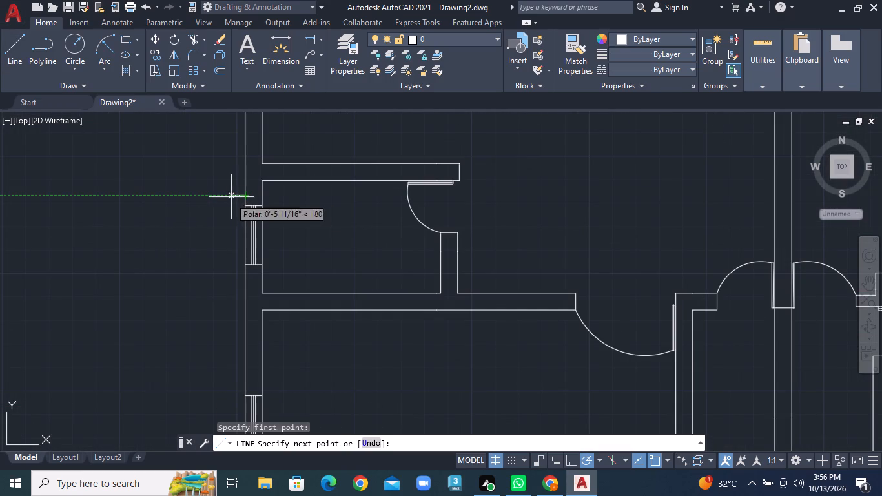
text(1')
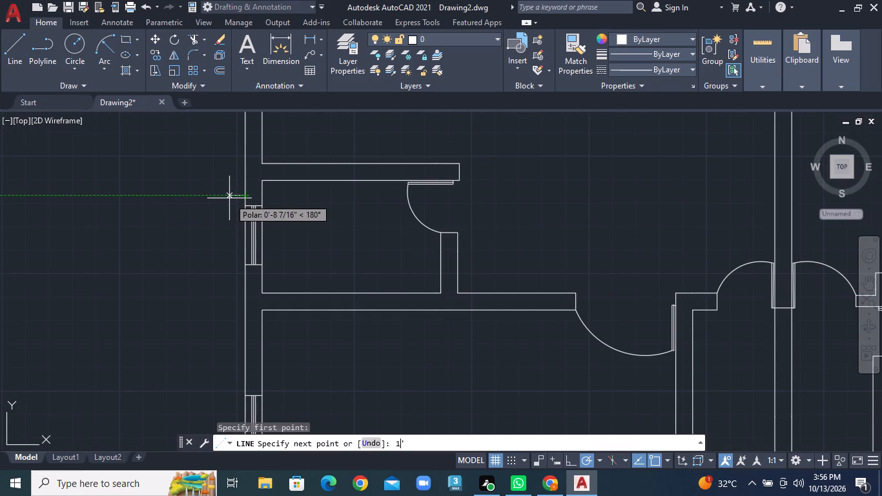
key(Return)
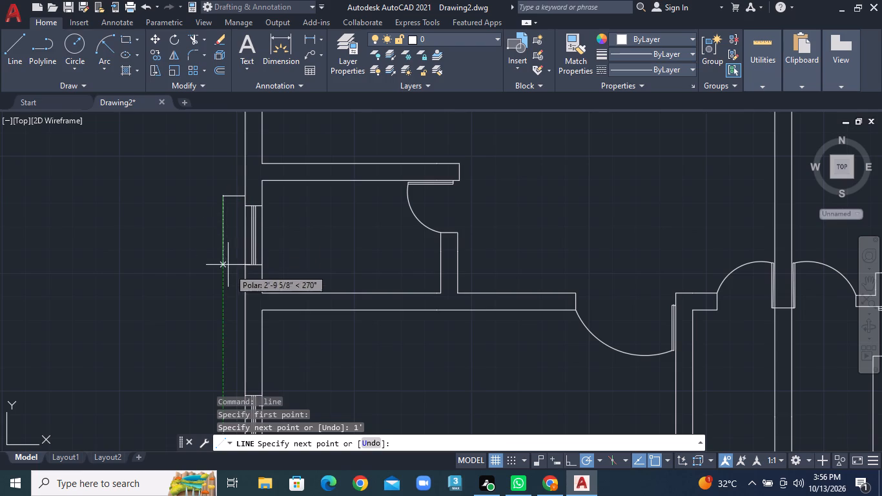
click(225, 280)
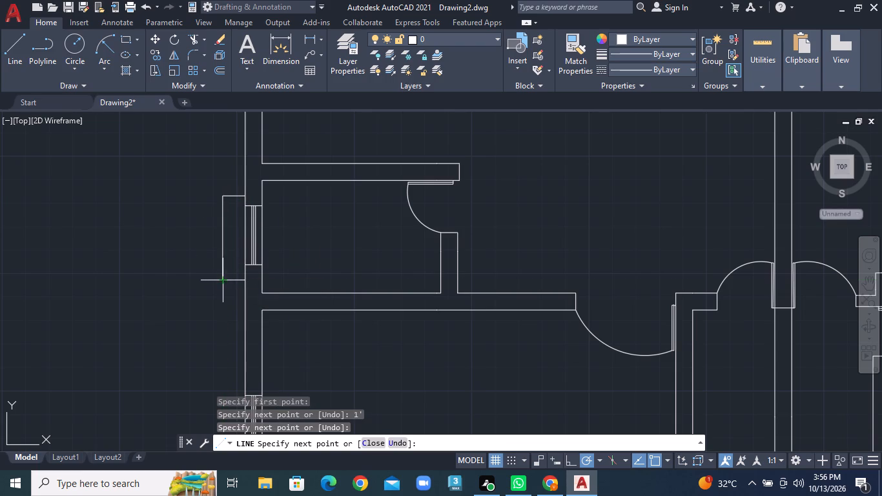
click(243, 280)
right_click(245, 280)
click(255, 283)
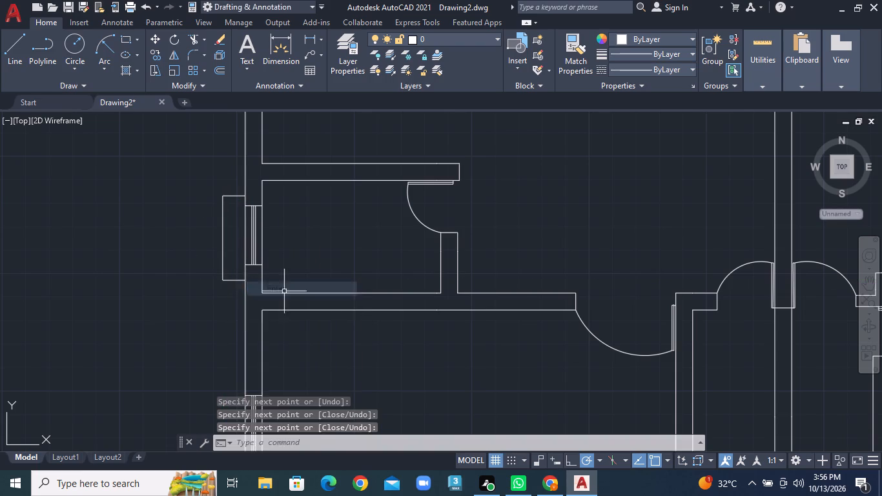
Draw a three-sided outline projecting 1' outward around the bottom left room's outer-wall window, slightly past both window ends.
scroll(297, 296, down, 2)
middle_drag(313, 322, 201, 201)
click(10, 62)
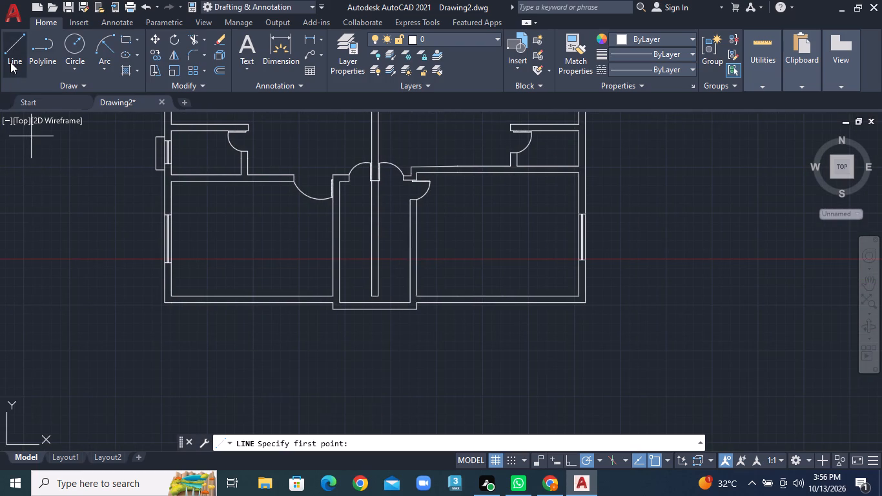
scroll(185, 191, up, 1)
scroll(123, 220, up, 2)
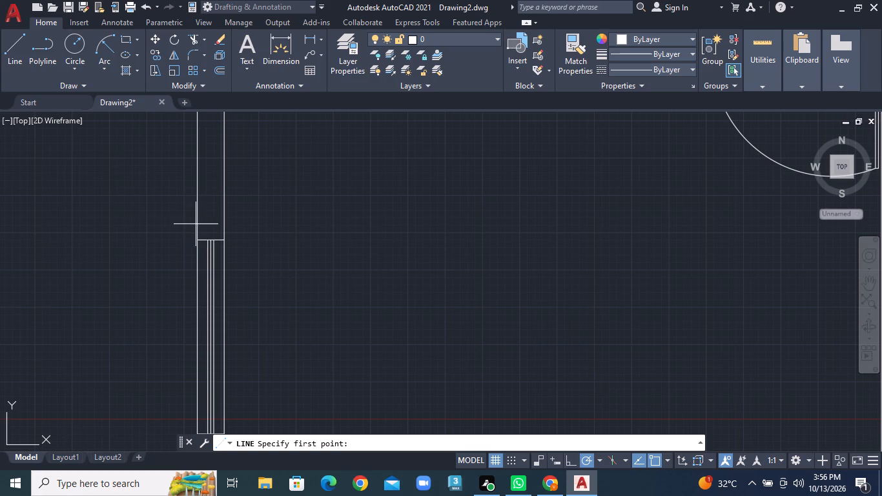
click(196, 229)
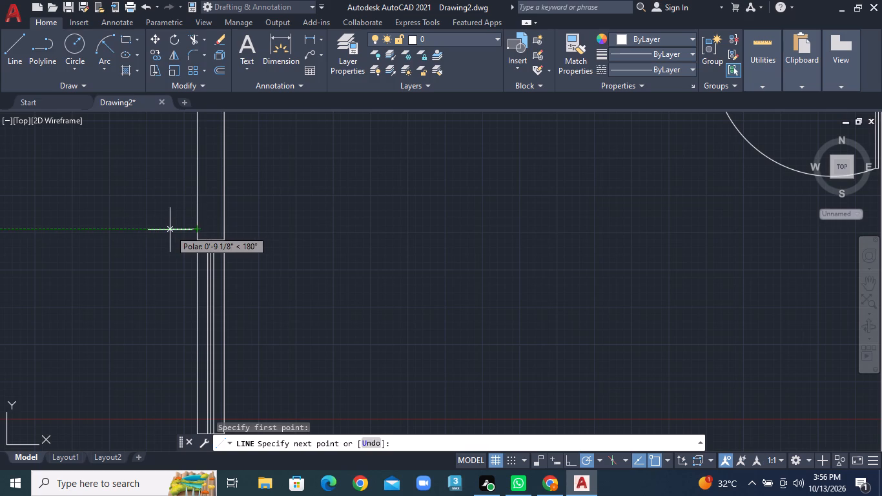
text(1')
key(Return)
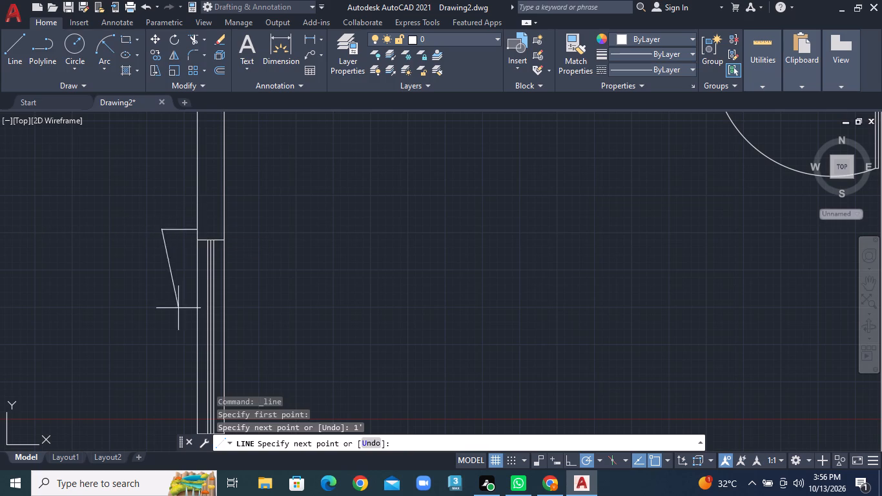
middle_drag(176, 338, 144, 265)
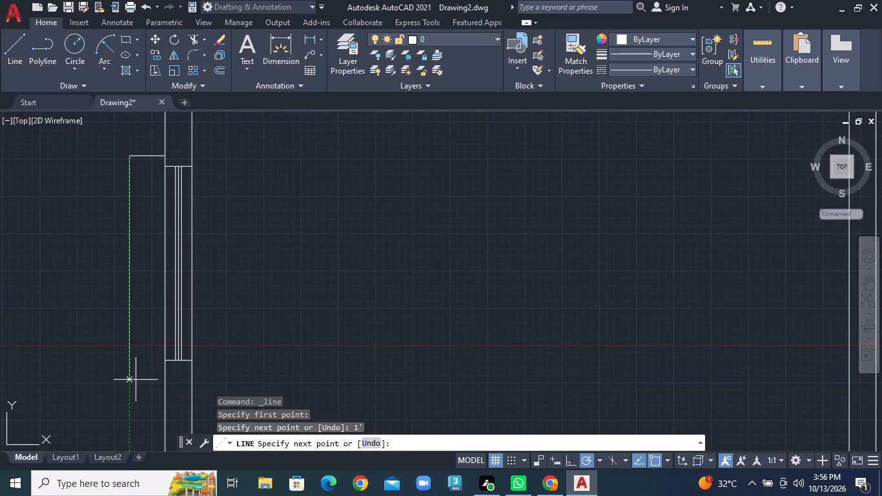
click(134, 378)
click(163, 377)
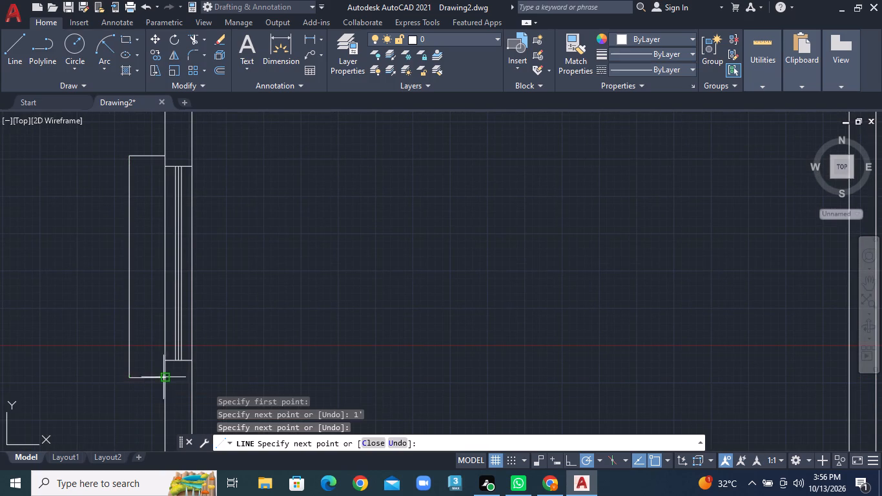
right_click(163, 377)
click(194, 221)
Draw a three-sided outline projecting 1' outward around the upper right room's outer-wall window, slightly past both window ends.
scroll(236, 240, down, 2)
scroll(324, 287, down, 2)
middle_drag(502, 246, 218, 326)
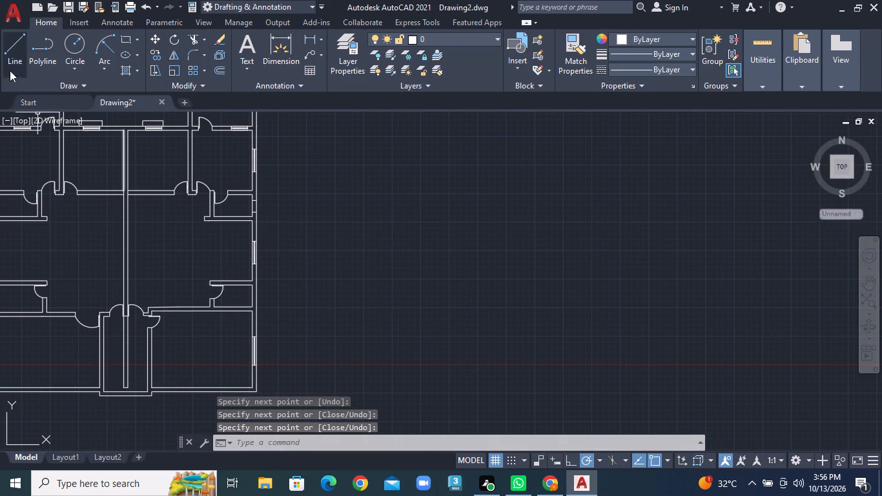
click(14, 58)
middle_click(254, 181)
middle_click(219, 333)
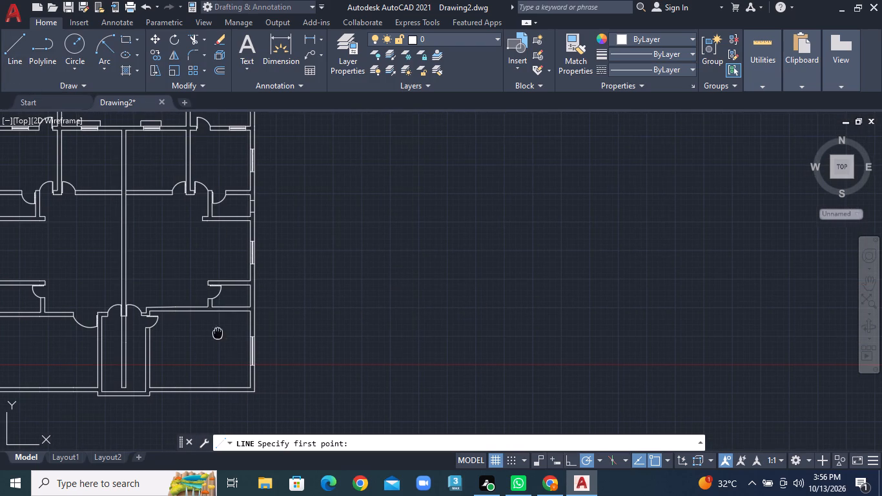
middle_click(179, 350)
scroll(200, 223, up, 1)
scroll(203, 205, down, 2)
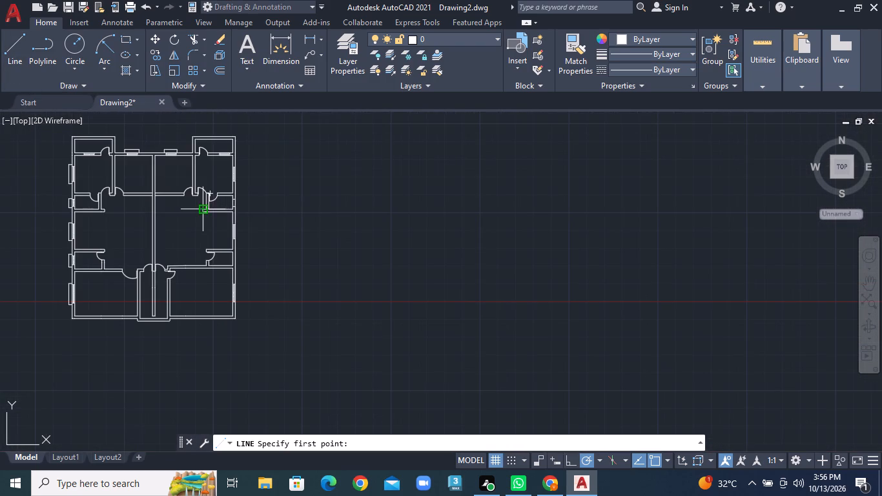
middle_drag(213, 176, 183, 272)
scroll(183, 260, up, 3)
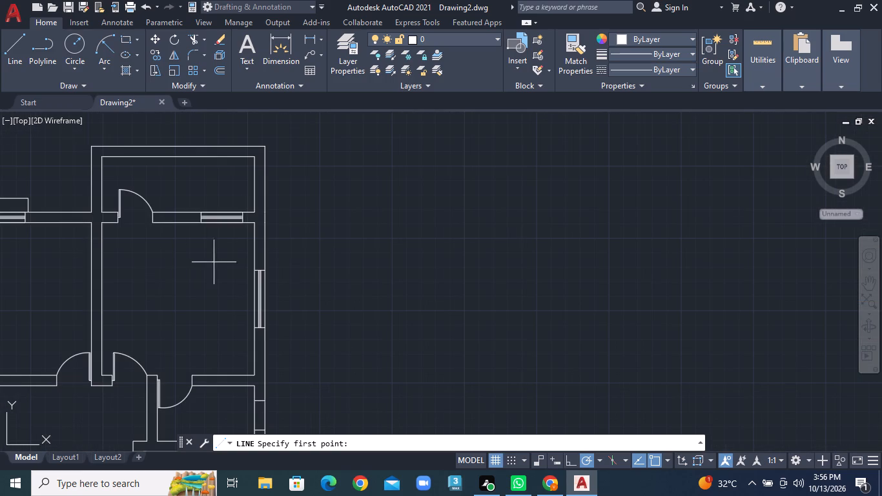
click(265, 263)
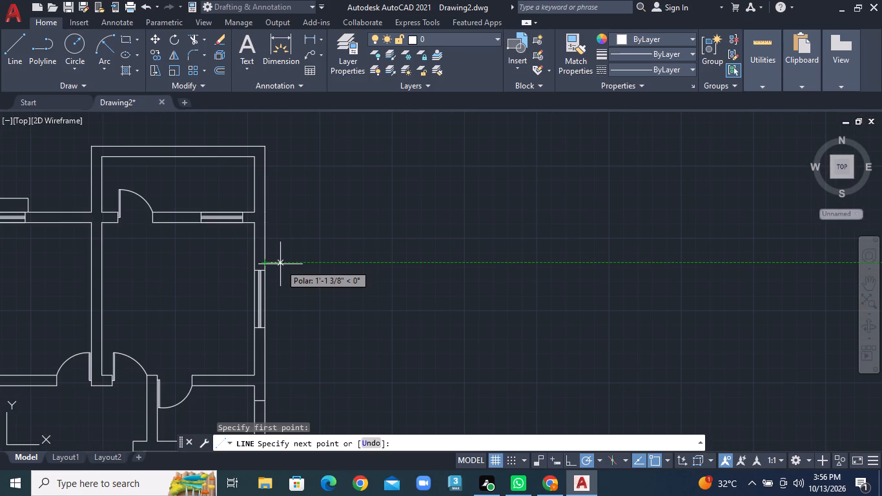
text(1')
key(Return)
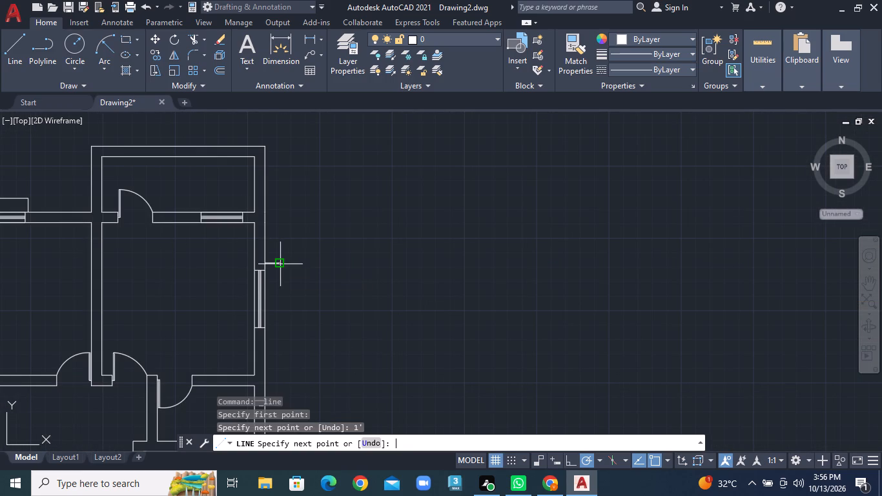
click(282, 334)
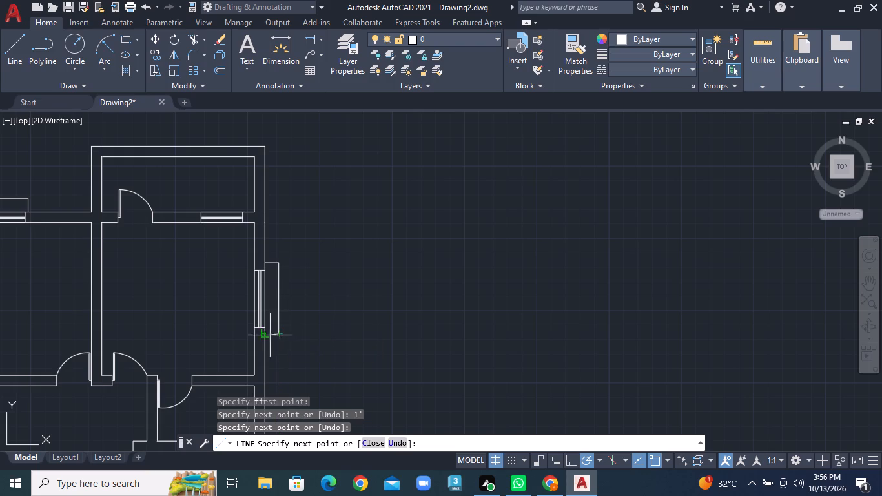
click(263, 336)
right_click(264, 336)
click(297, 180)
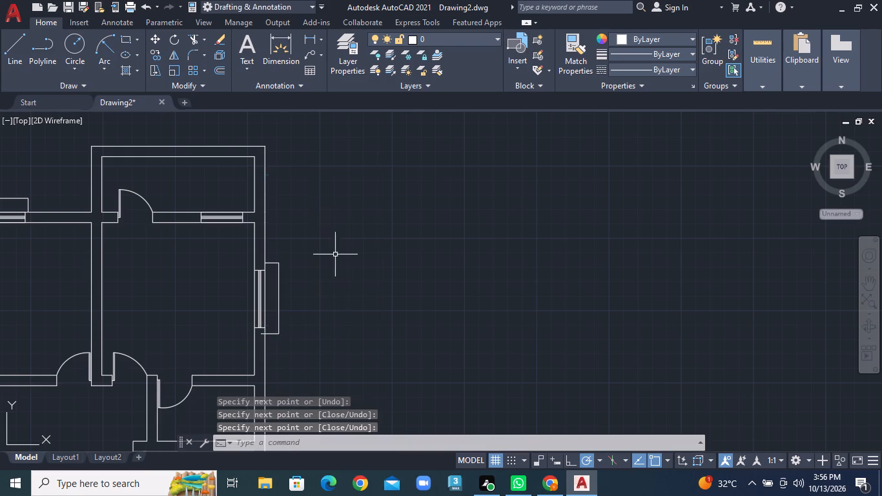
Trim the part of the upper right window outline's lower line that overshoots into the outer wall.
scroll(336, 312, down, 1)
middle_drag(319, 329, 292, 267)
scroll(258, 259, up, 3)
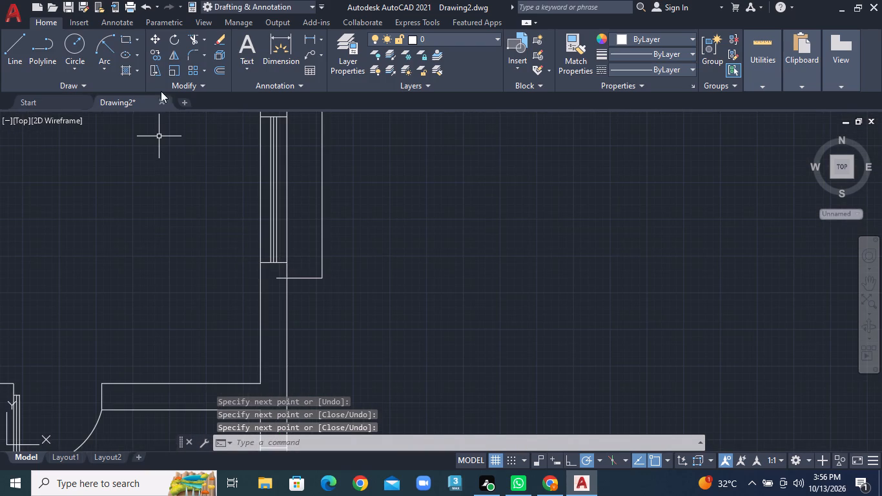
click(202, 38)
click(205, 58)
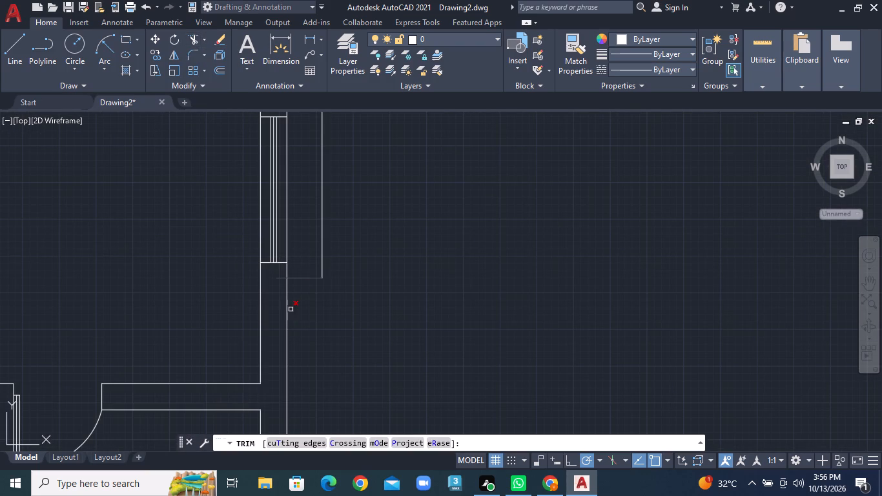
click(278, 279)
scroll(286, 285, down, 2)
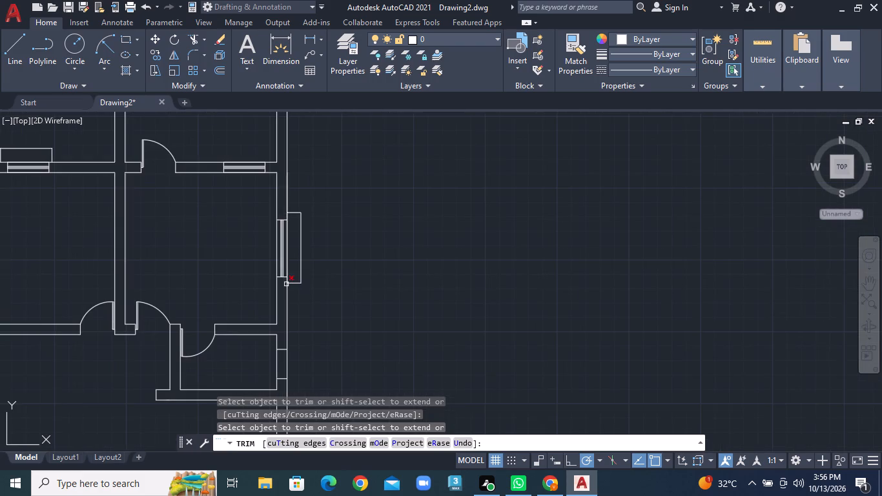
Draw the missing centre line in the upper small right room's outer-wall window, between the midpoints of its two end lines.
click(14, 55)
middle_drag(309, 305, 228, 196)
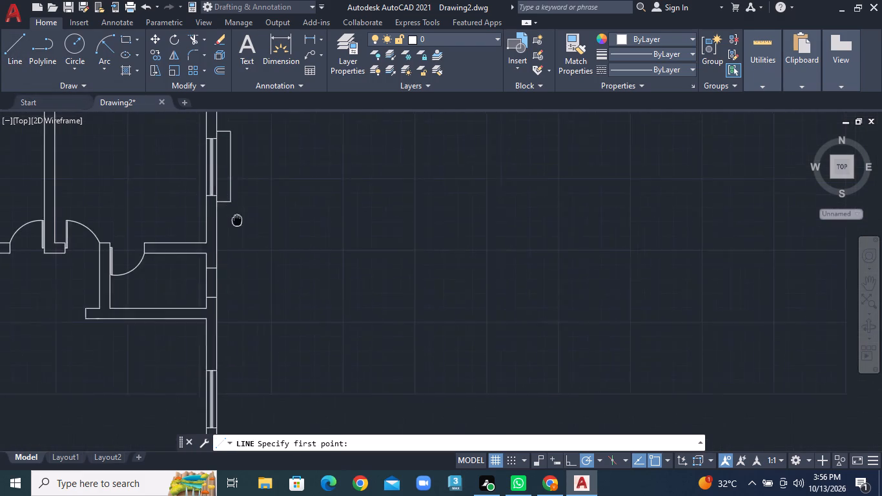
middle_drag(228, 196, 218, 168)
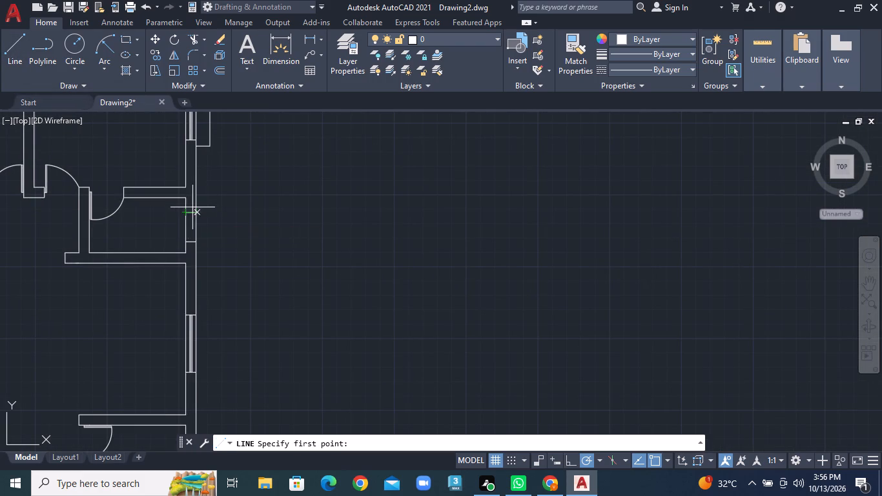
scroll(190, 207, up, 2)
click(10, 62)
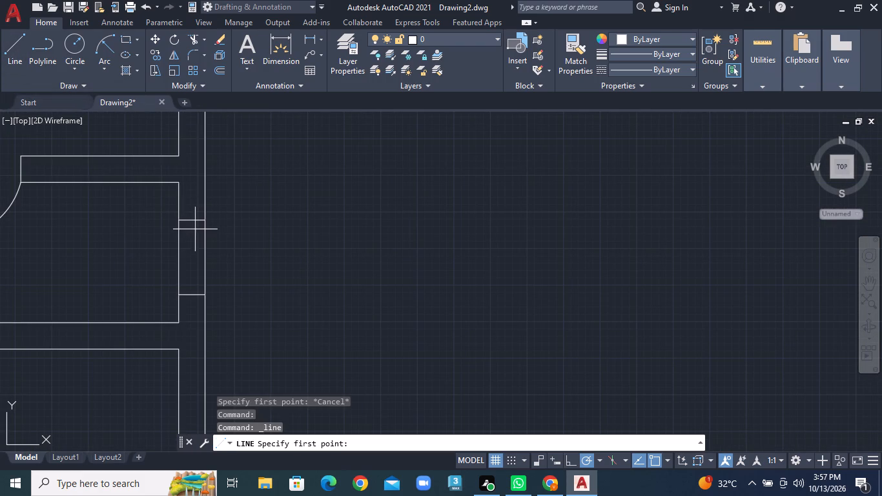
click(193, 216)
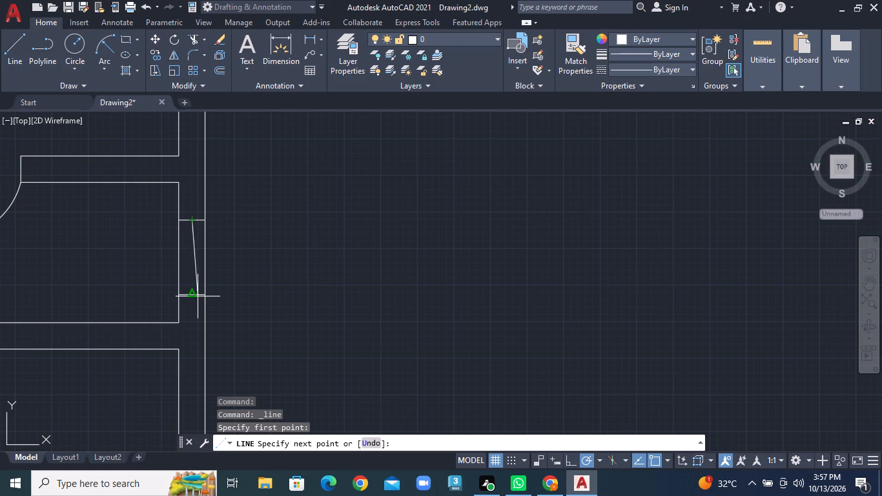
click(198, 296)
right_click(198, 296)
click(227, 304)
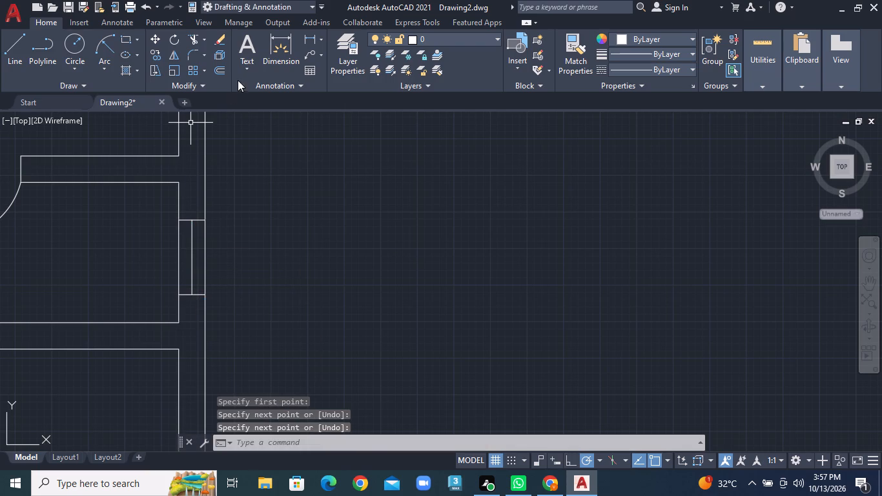
Offset the upper small right room's window centre line by 1" to both sides.
click(220, 72)
text(1")
key(Return)
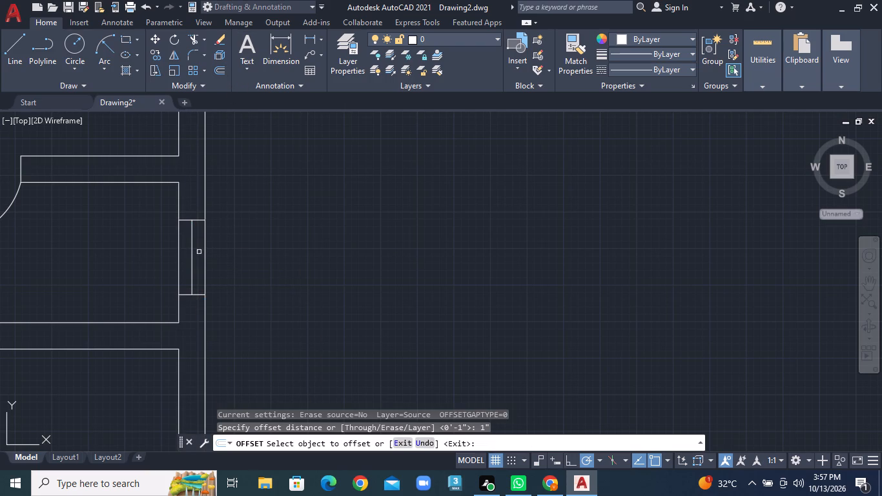
click(191, 253)
click(185, 254)
scroll(196, 252, up, 2)
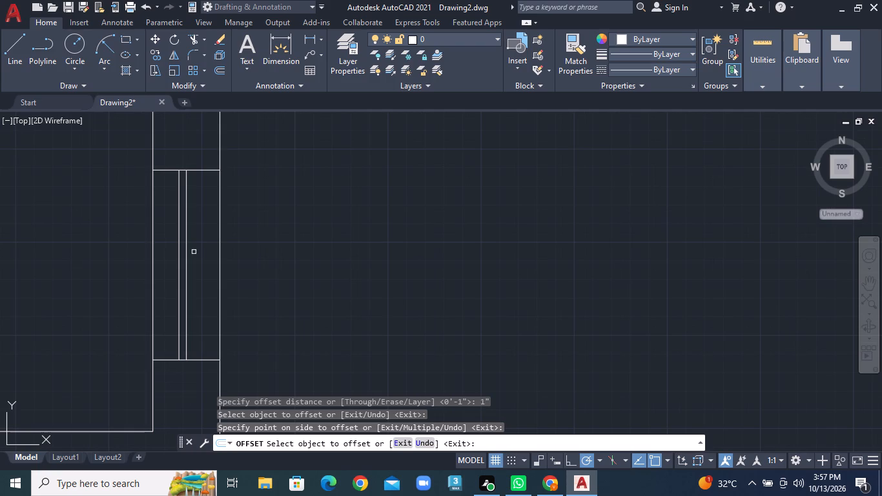
click(186, 252)
click(221, 250)
Draw a three-sided outline projecting 1' outward around the upper small right room's outer-wall window, about 2'-8" long, slightly past both window ends.
scroll(224, 247, down, 3)
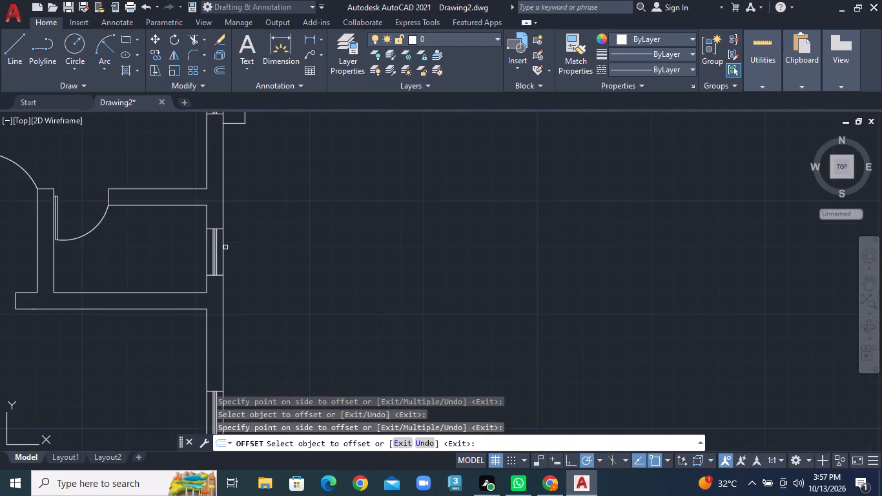
scroll(230, 247, down, 1)
double_click(6, 46)
scroll(185, 173, up, 2)
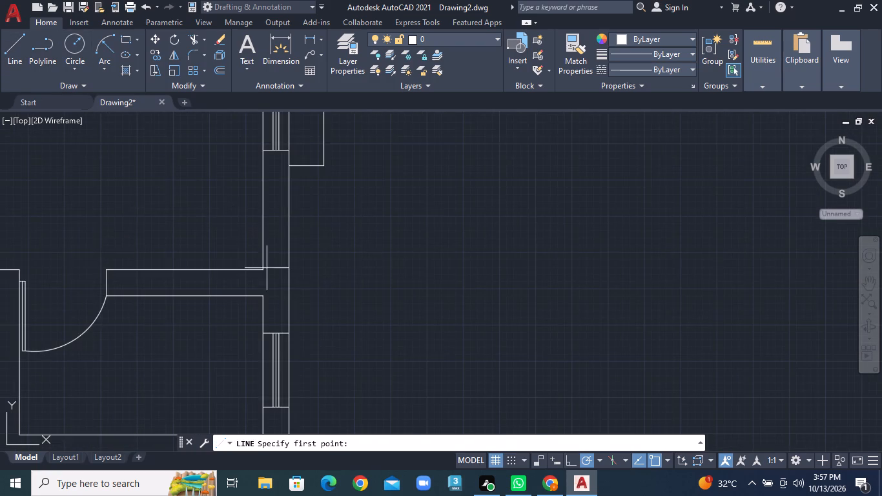
middle_drag(287, 298, 198, 151)
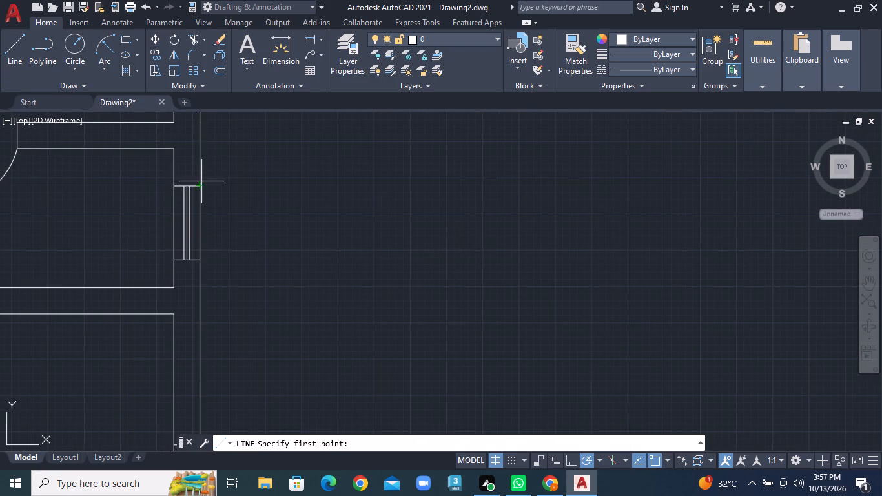
click(201, 177)
key(1)
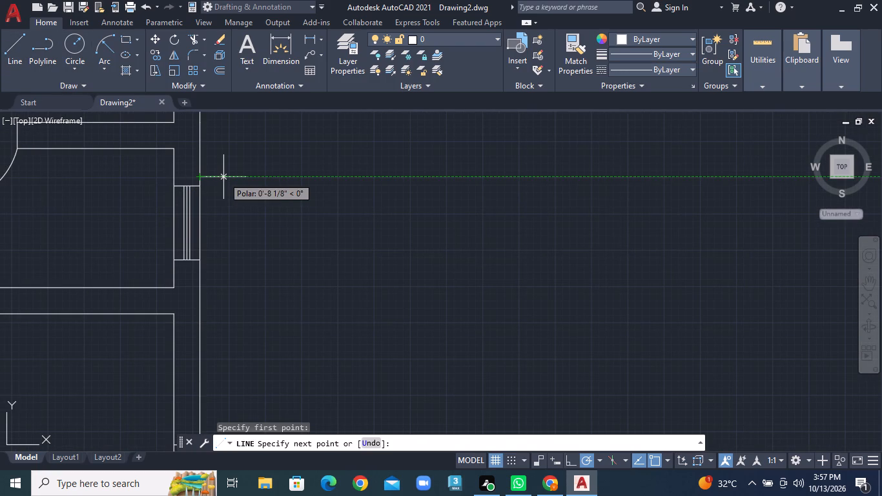
key(apostrophe)
key(Return)
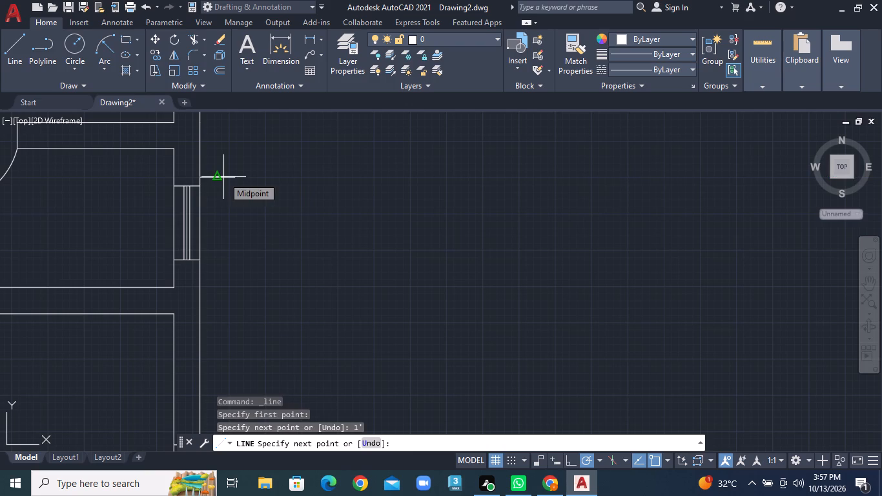
click(231, 270)
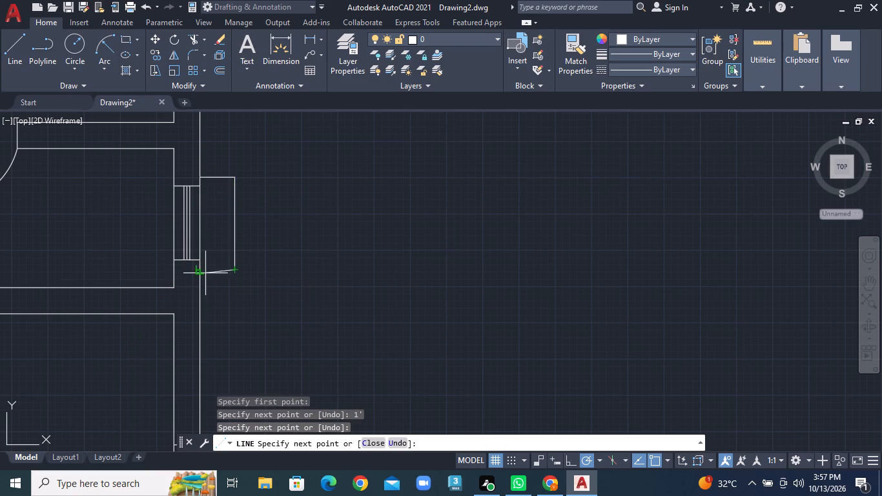
click(203, 274)
right_click(203, 274)
click(222, 285)
Draw a three-sided outline projecting 1' outward around the middle right room's outer-wall window, about 4'-10" long, slightly past both window ends.
scroll(247, 294, down, 2)
middle_drag(278, 336, 259, 327)
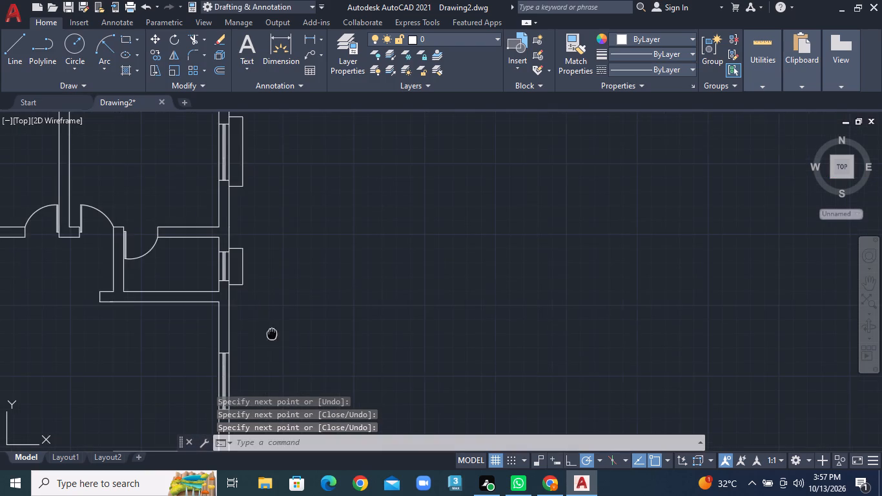
middle_drag(259, 327, 240, 190)
click(6, 62)
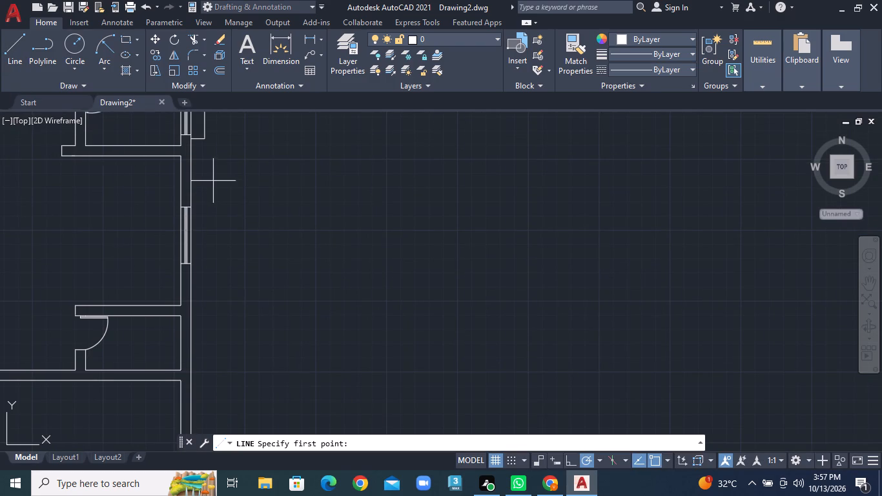
scroll(214, 188, up, 2)
click(155, 223)
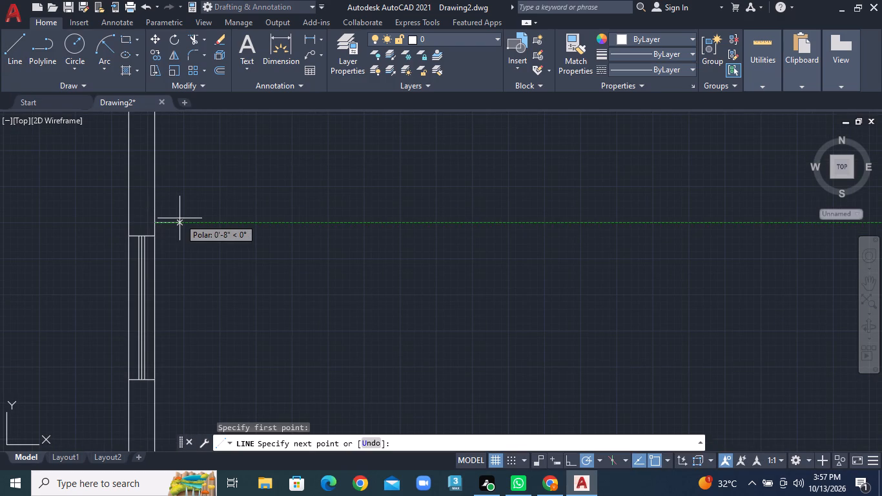
text(1')
key(Return)
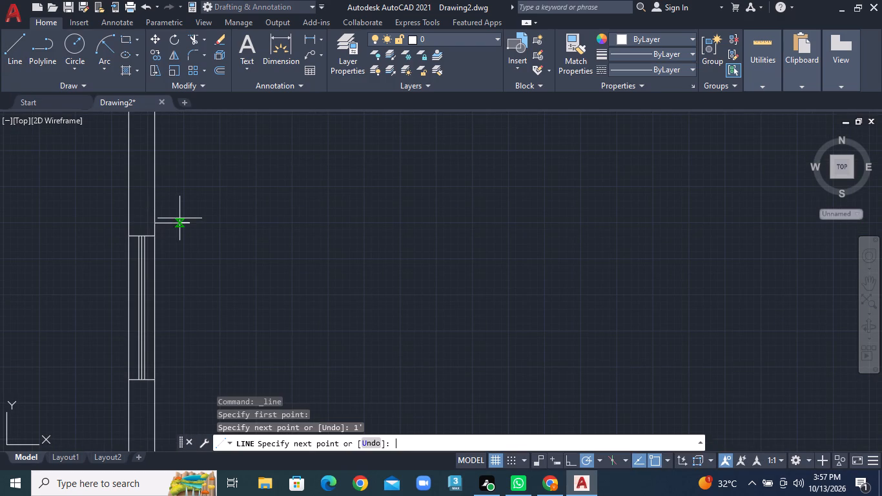
middle_drag(183, 351, 187, 253)
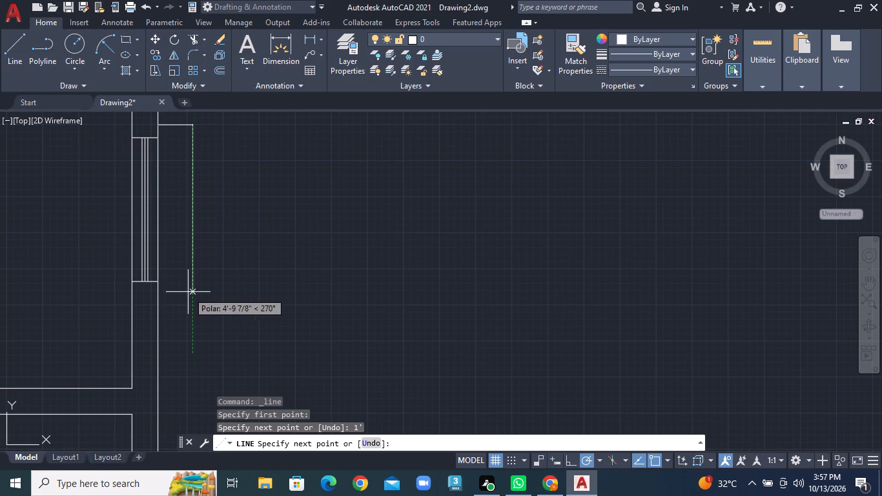
click(188, 292)
click(162, 294)
scroll(162, 294, up, 1)
right_click(162, 294)
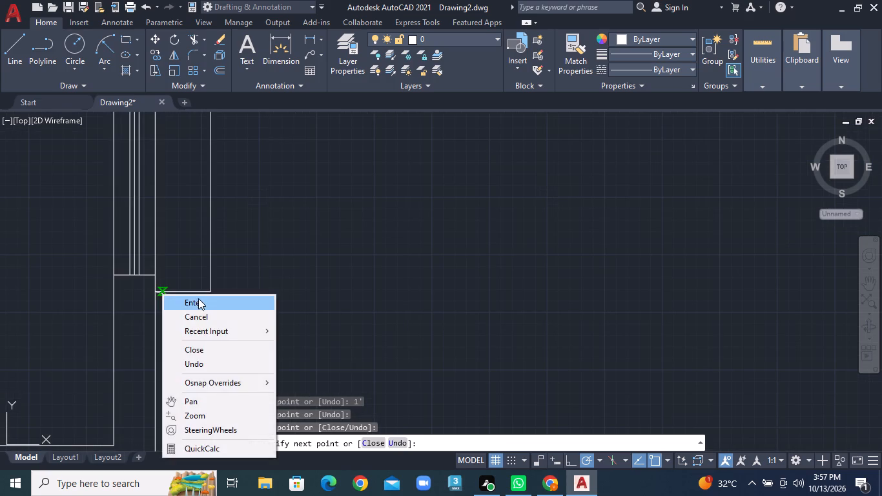
click(198, 299)
Draw a three-sided outline projecting 1' outward around the lower right room's outer-wall window, slightly past both window ends.
scroll(216, 305, down, 5)
middle_drag(232, 322, 207, 190)
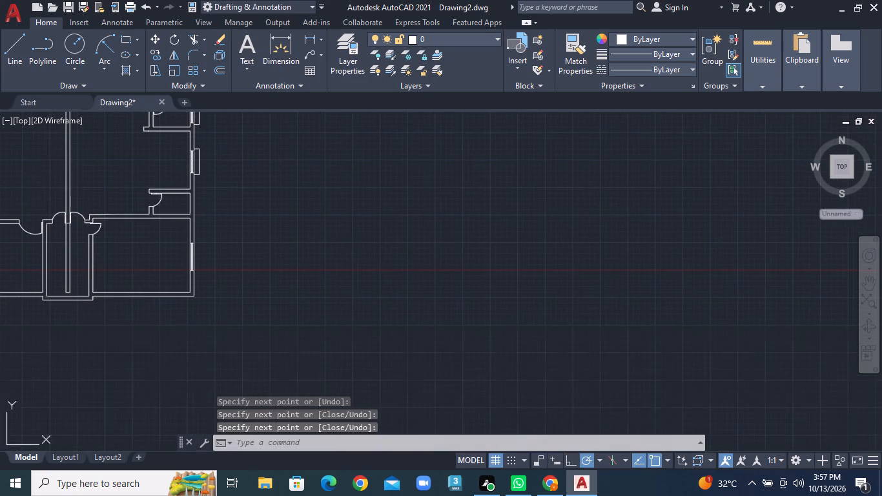
scroll(193, 215, up, 2)
click(8, 52)
scroll(199, 306, up, 1)
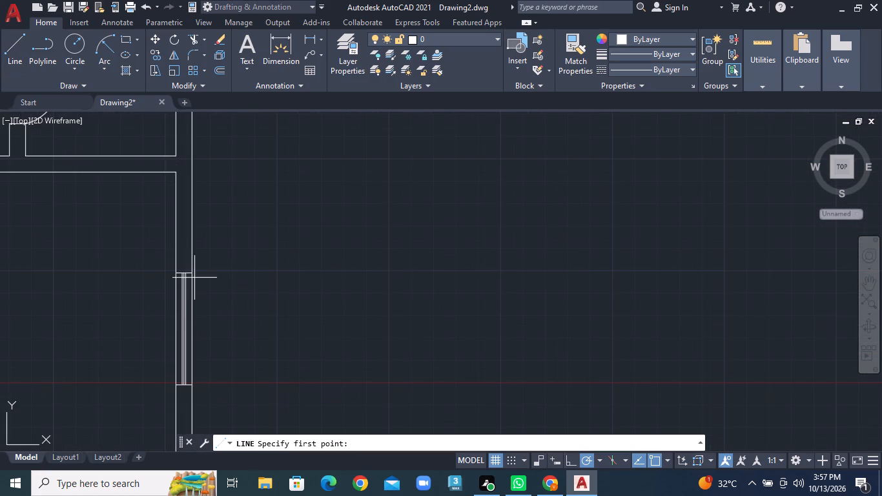
click(193, 262)
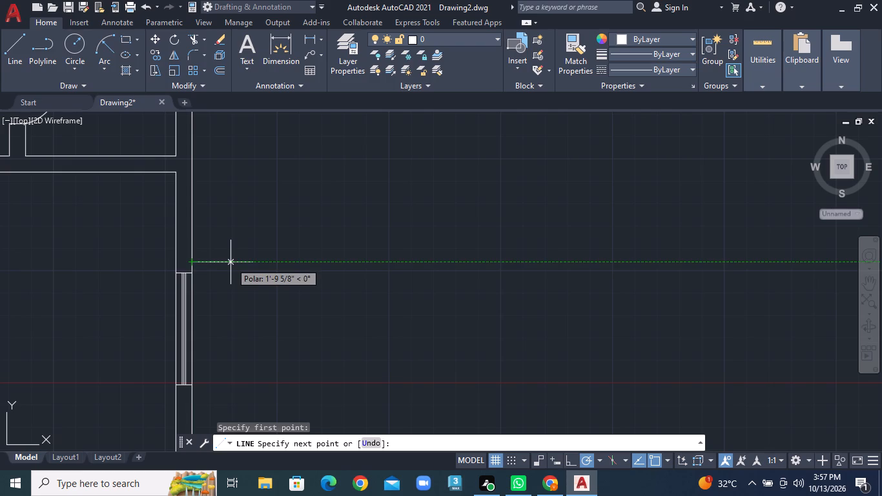
text(1')
key(Return)
scroll(234, 302, down, 1)
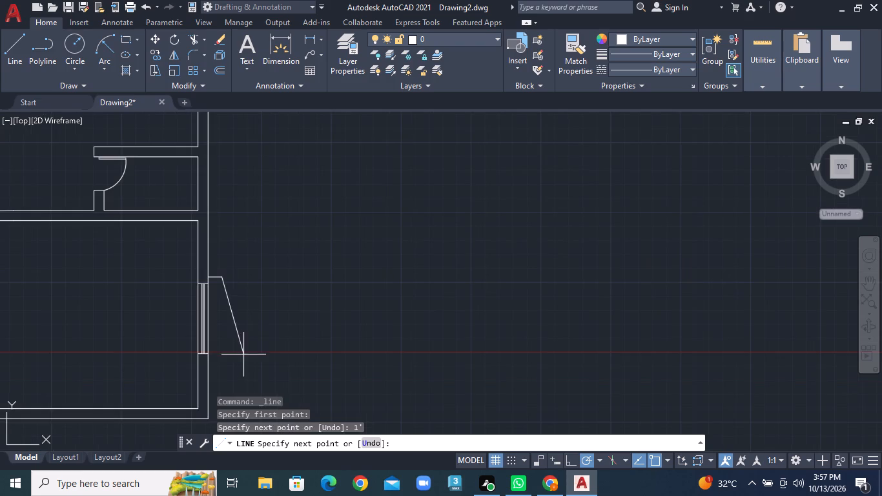
middle_drag(239, 361, 197, 331)
middle_drag(187, 311, 183, 297)
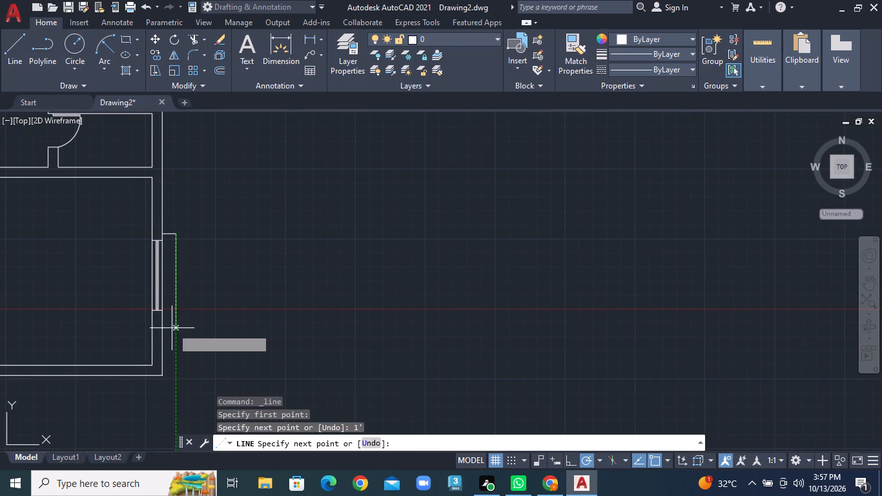
click(172, 319)
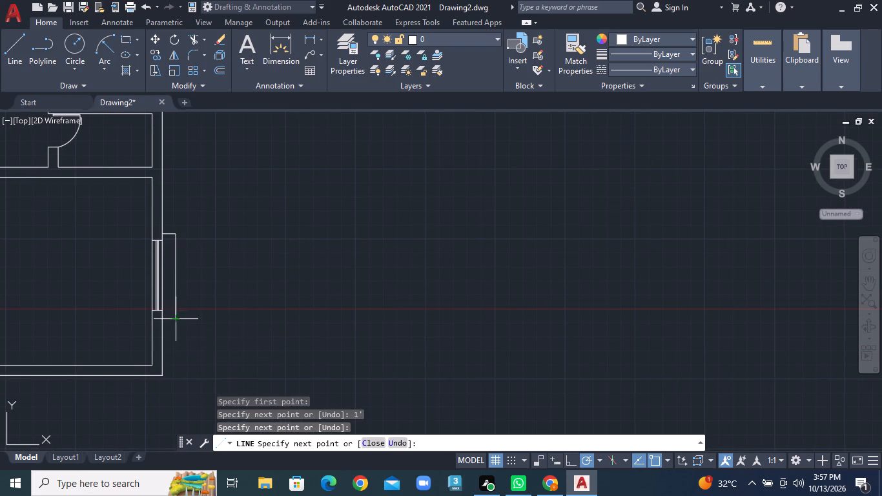
click(164, 319)
right_click(164, 319)
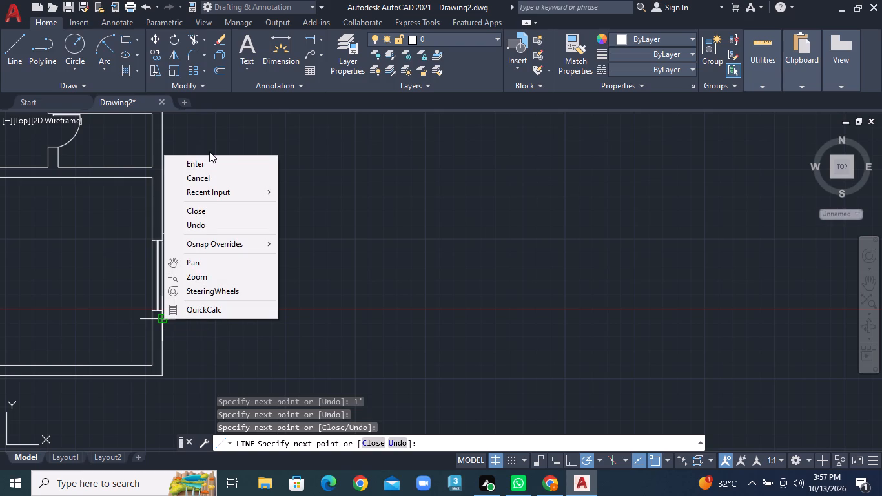
click(214, 169)
Trim away the central dividing wall inside the bottom-centre space below the paired doors, including its short end line.
scroll(219, 166, down, 3)
scroll(270, 273, down, 2)
middle_drag(269, 238, 398, 285)
scroll(313, 248, up, 2)
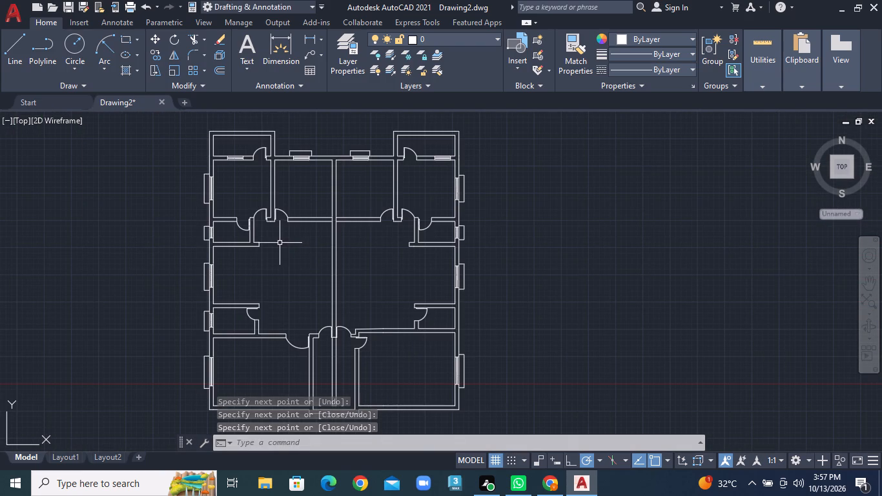
scroll(340, 346, up, 2)
middle_drag(323, 338, 187, 185)
middle_click(187, 185)
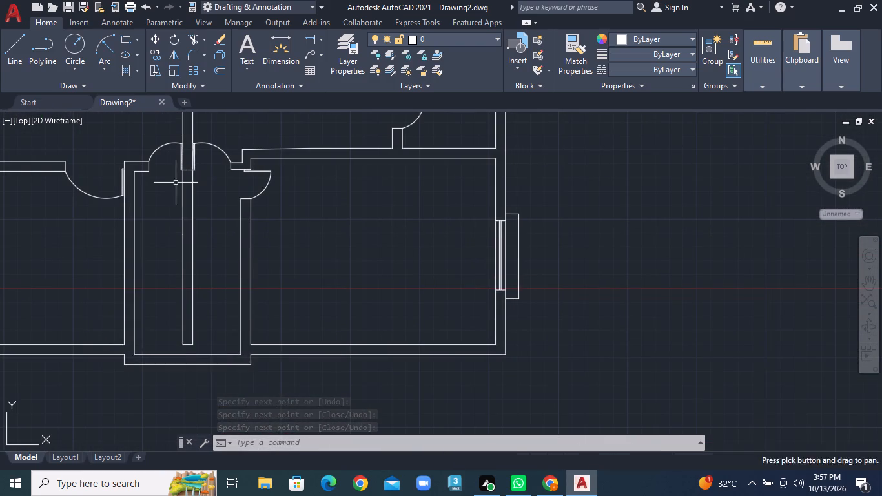
scroll(164, 232, up, 1)
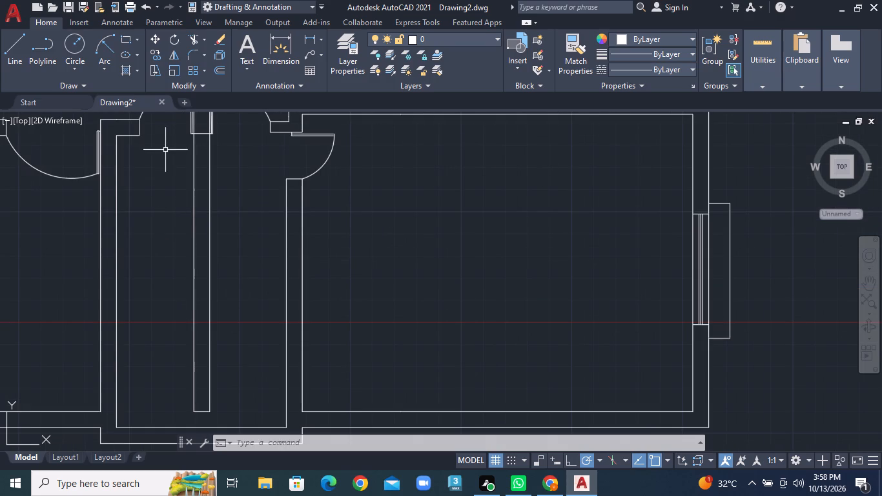
click(206, 39)
click(204, 61)
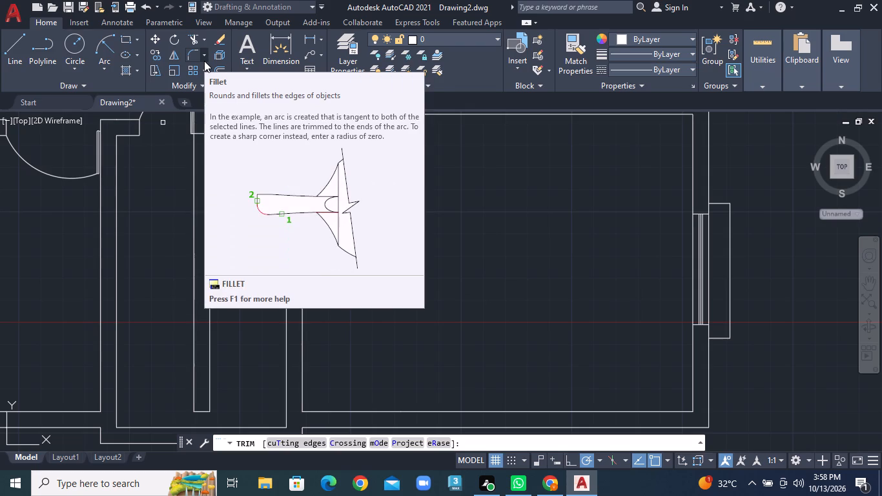
click(181, 285)
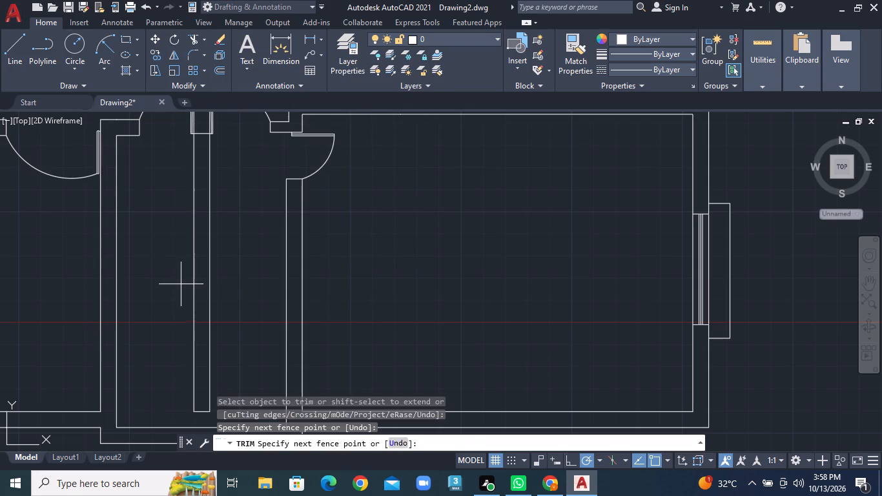
click(219, 280)
click(151, 171)
click(218, 170)
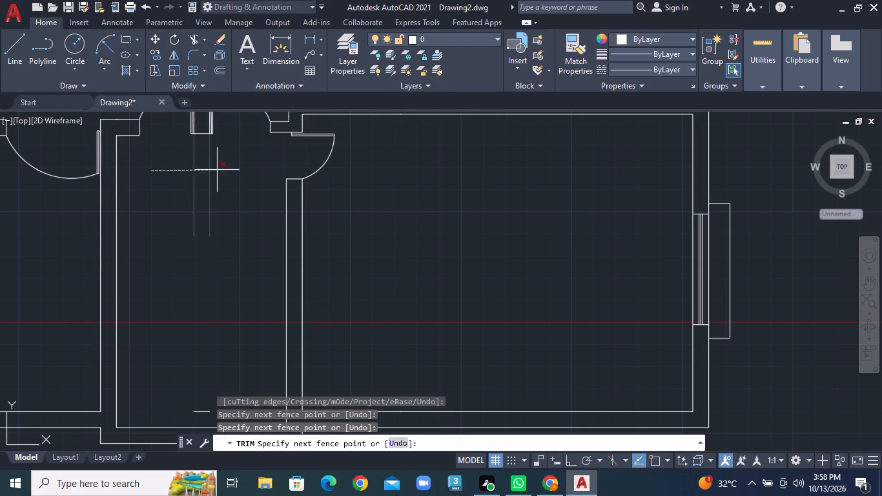
scroll(192, 175, down, 1)
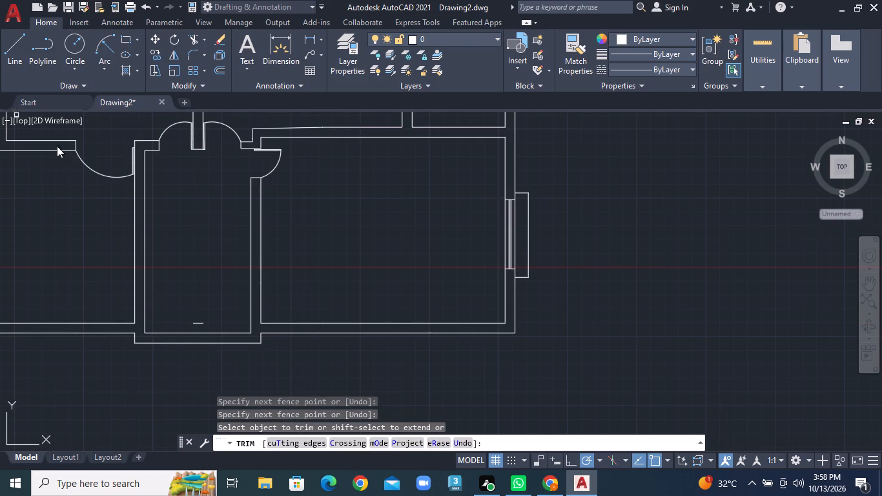
click(197, 322)
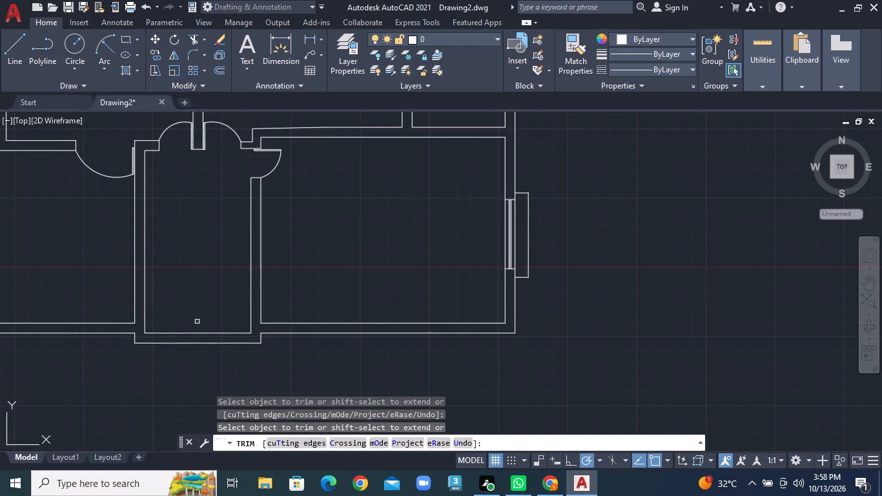
Draw a horizontal line across the bottom-centre space between its two inner wall faces, a little below the doors.
click(12, 62)
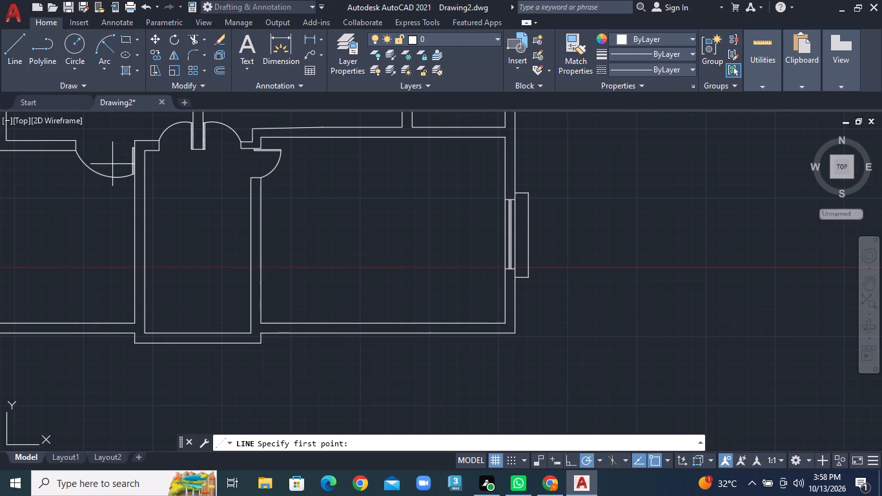
click(145, 200)
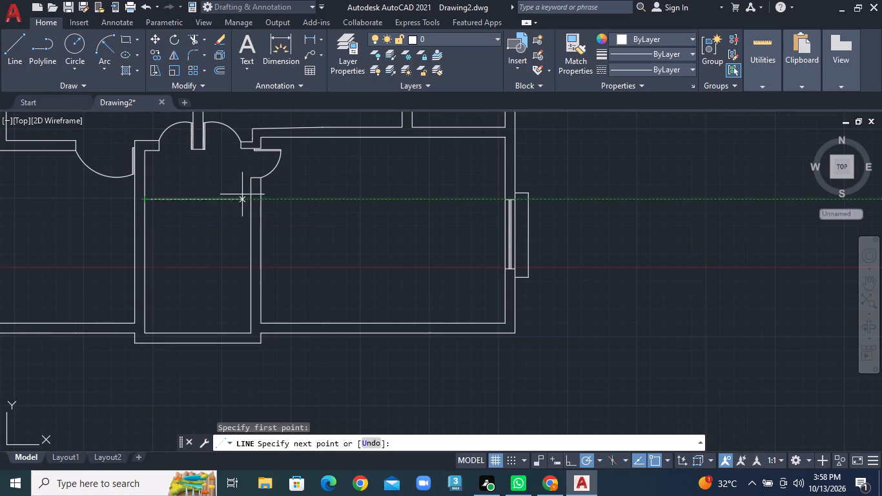
click(249, 200)
right_click(249, 200)
click(274, 206)
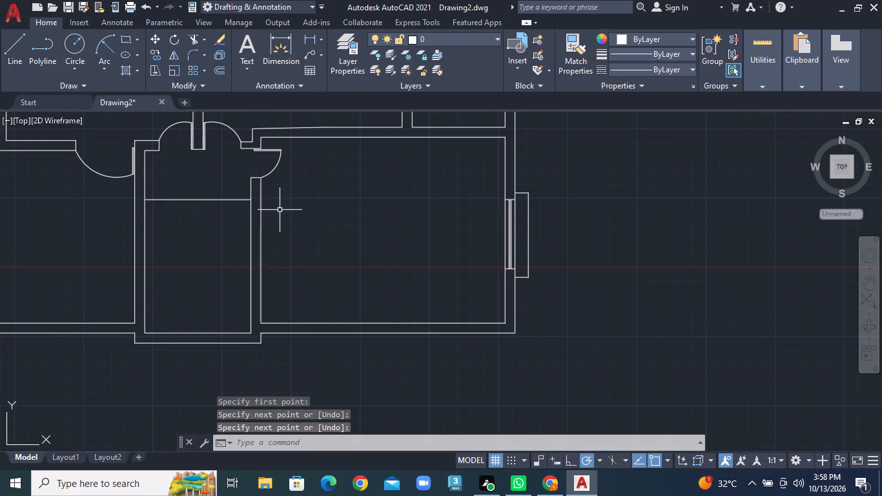
Offset the horizontal line in the bottom-centre space downward repeatedly at 1' spacing, making seven further stair tread lines.
click(218, 72)
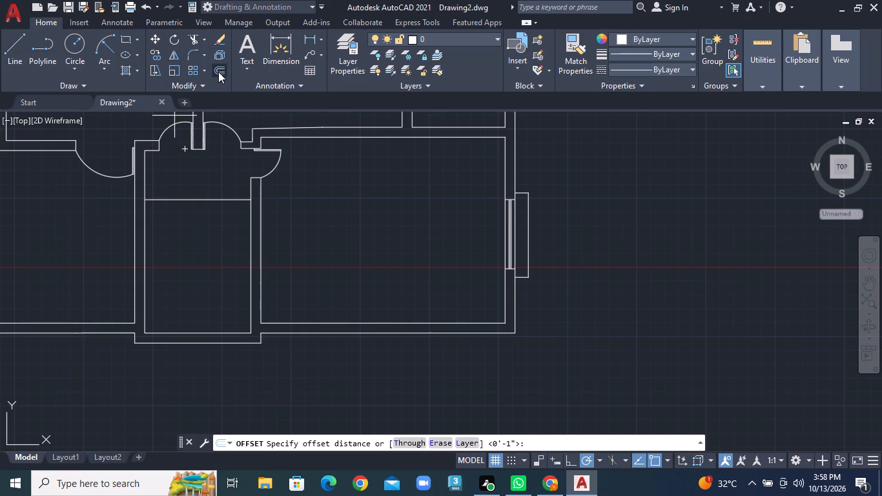
text(1')
key(Return)
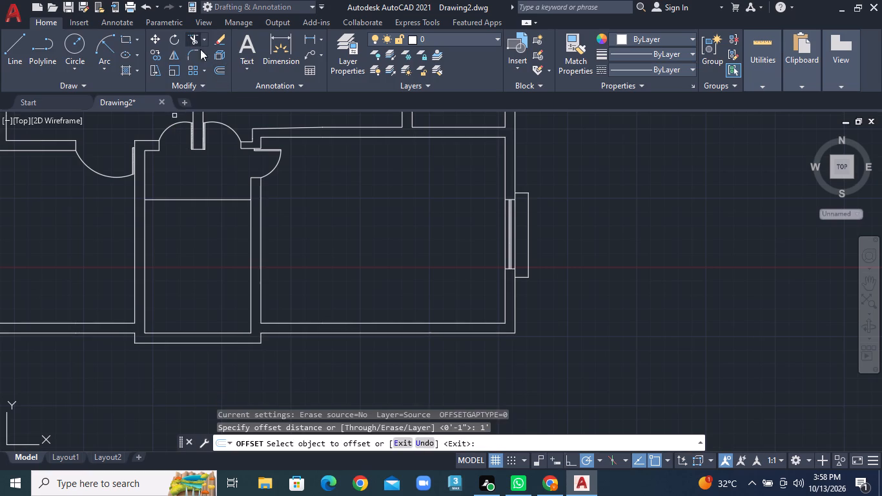
click(208, 201)
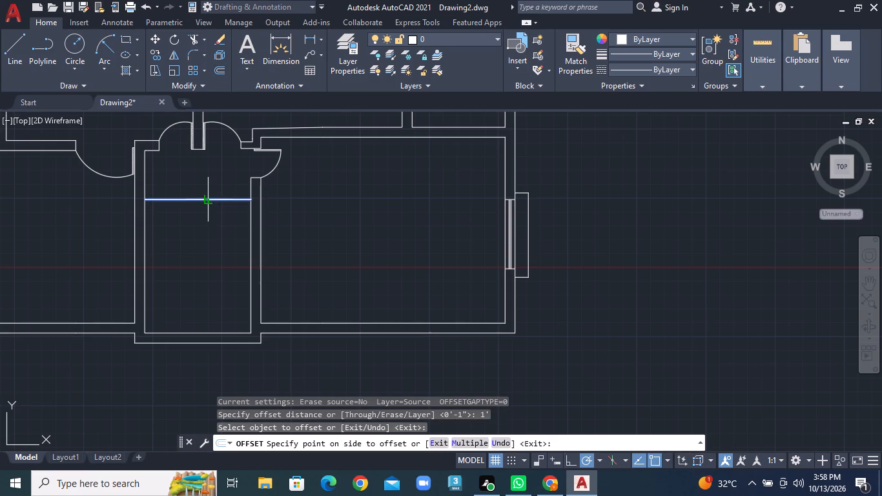
click(209, 231)
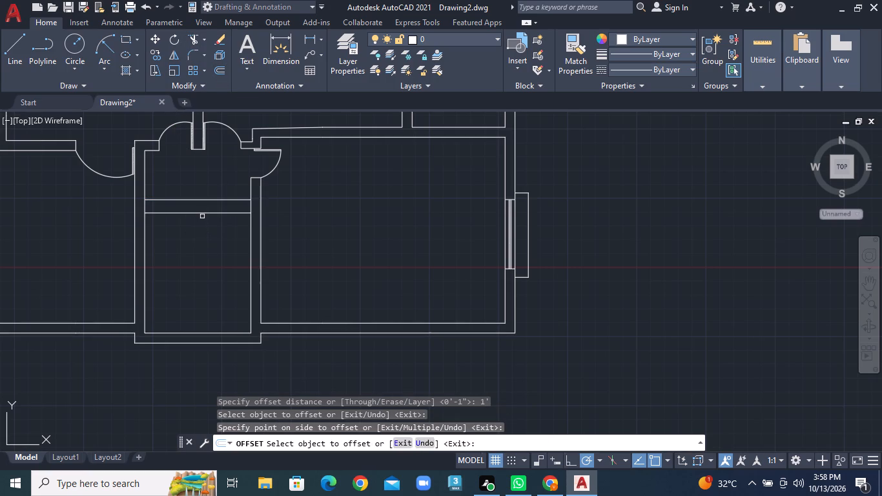
click(194, 214)
click(194, 232)
click(186, 227)
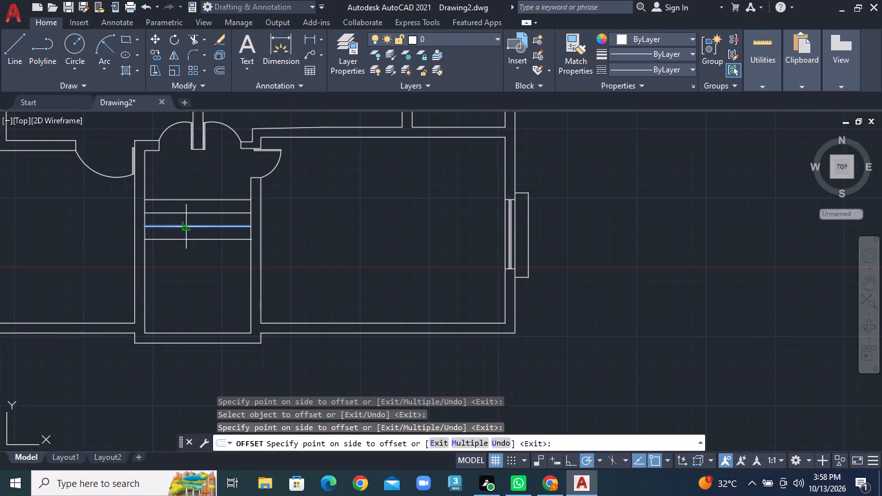
click(186, 251)
click(184, 241)
click(183, 265)
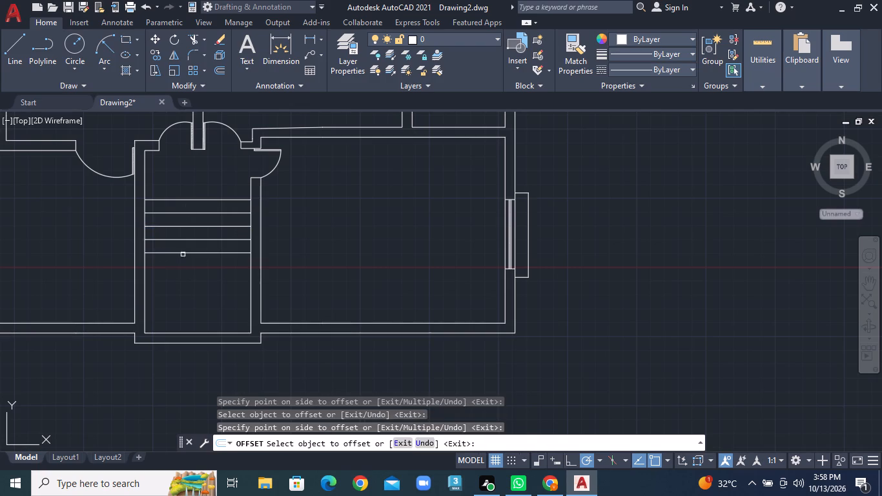
click(183, 252)
click(184, 281)
click(181, 265)
click(183, 292)
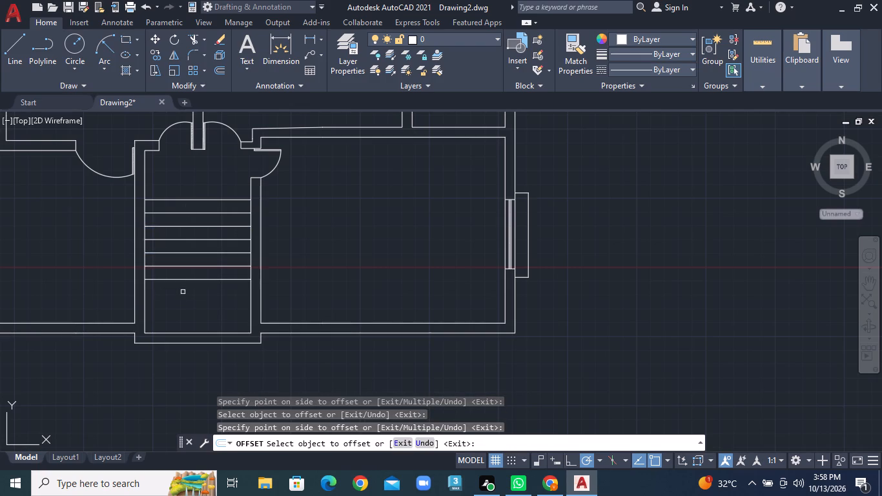
click(177, 281)
click(177, 300)
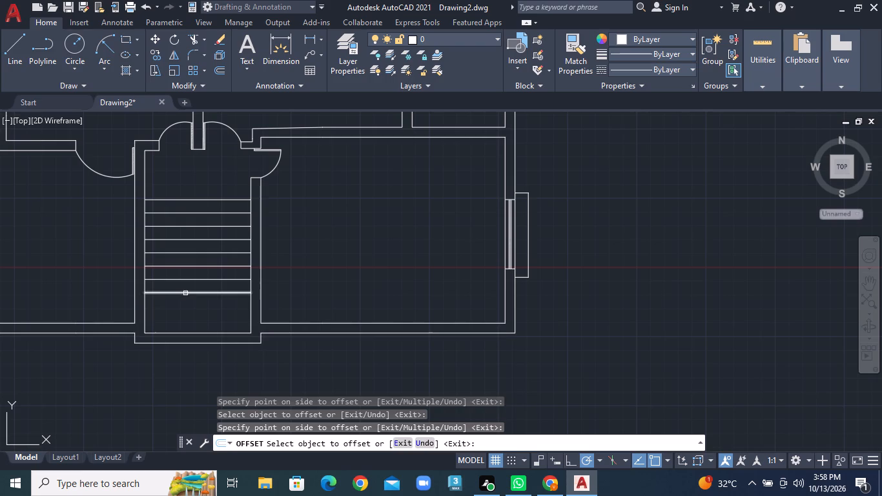
click(185, 293)
click(185, 297)
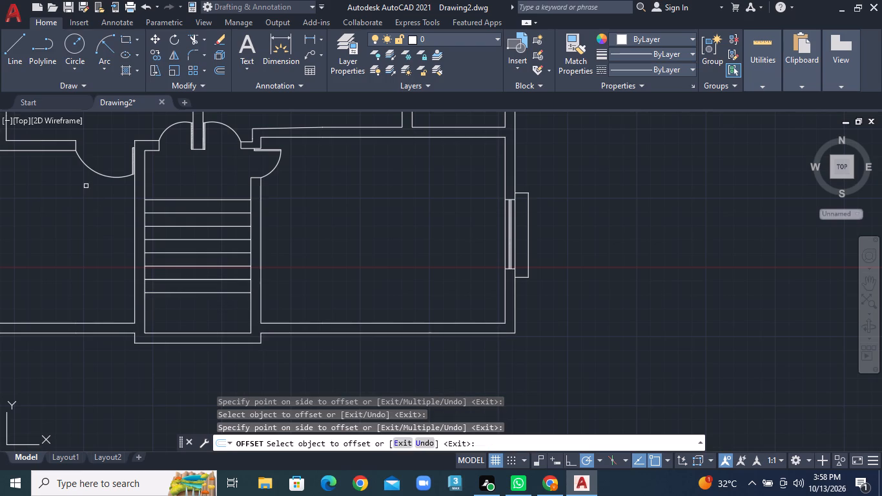
Draw a vertical centre line through the stair treads, from the top tread line's midpoint to the bottom tread line's midpoint.
click(10, 56)
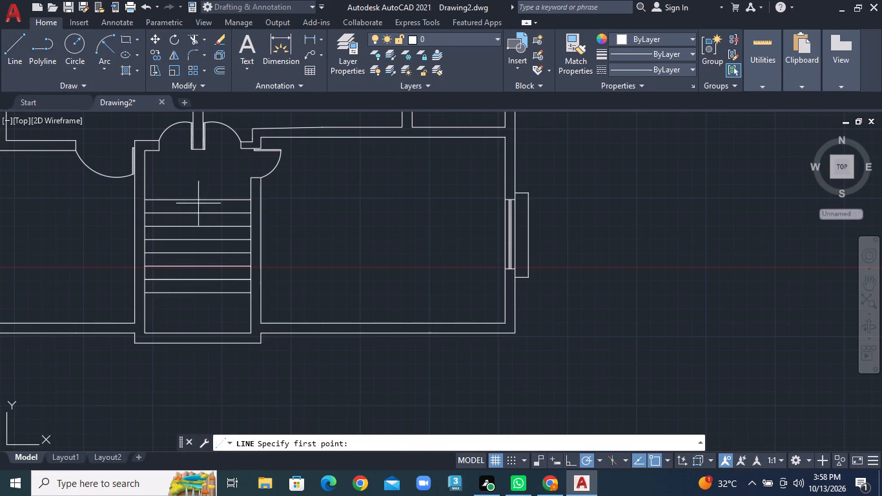
click(197, 199)
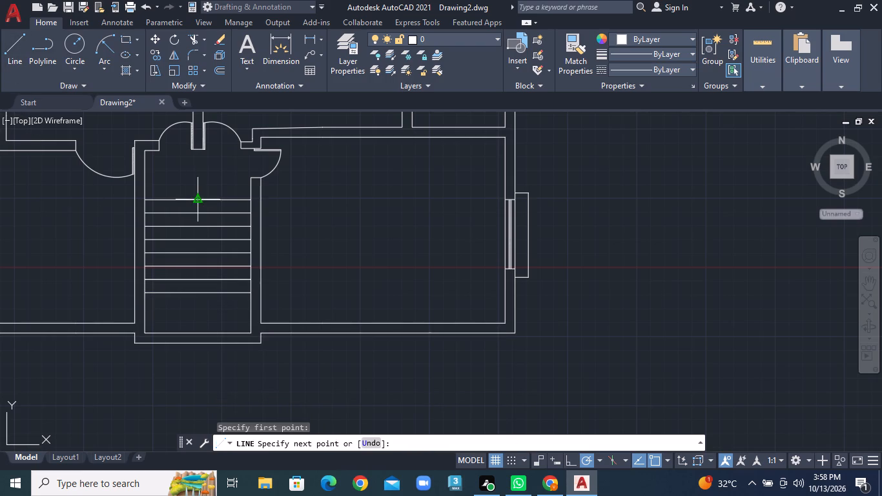
click(196, 289)
right_click(196, 289)
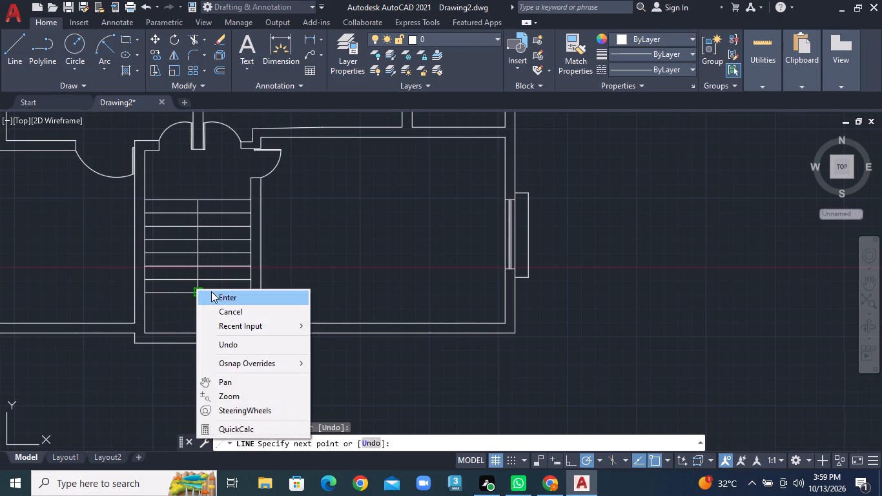
click(211, 292)
Offset the stair's vertical centre line 1" to each side.
click(217, 73)
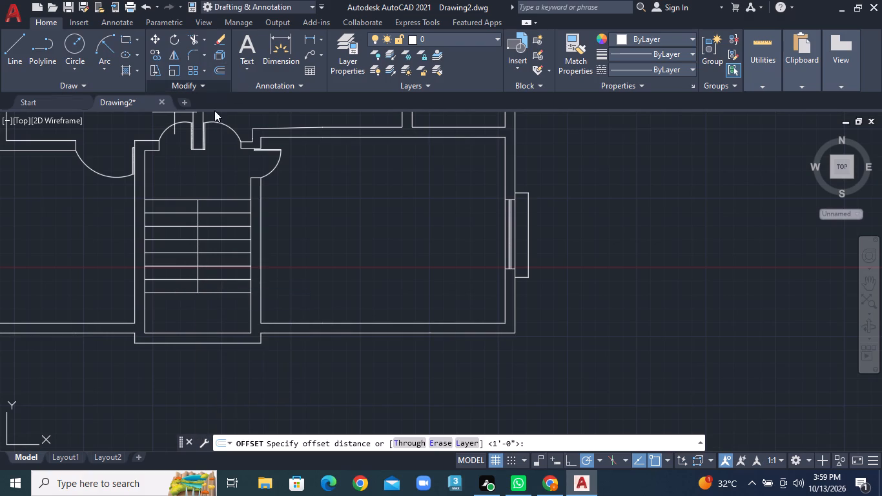
text(1")
key(Return)
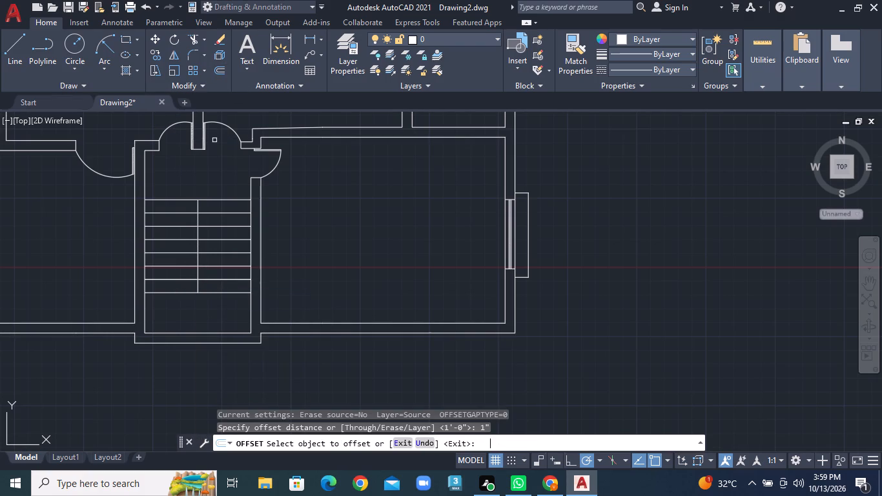
scroll(240, 238, up, 1)
click(173, 226)
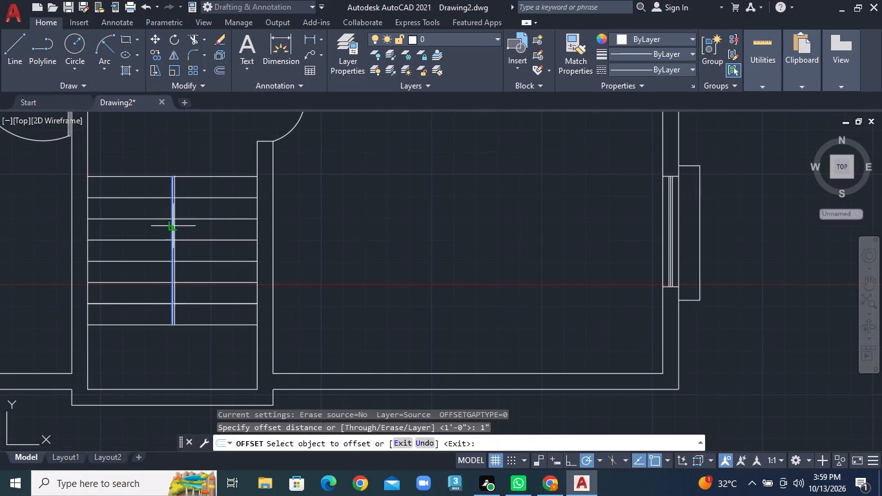
click(185, 225)
click(172, 227)
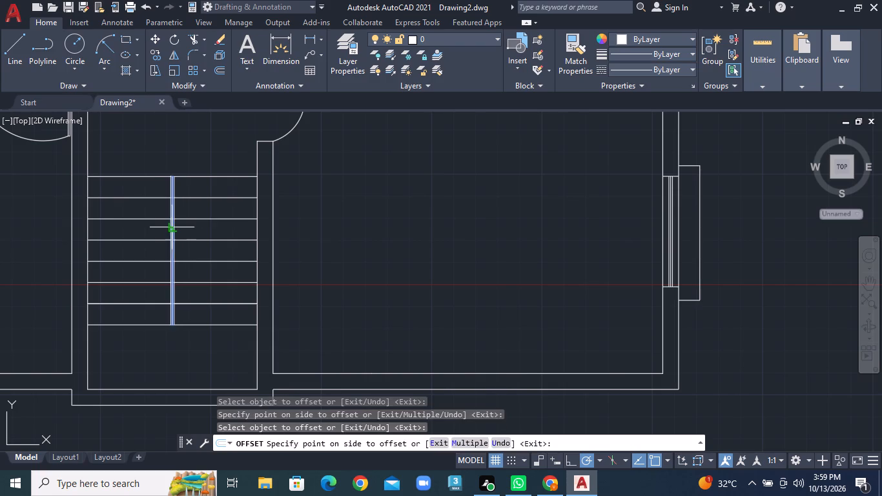
click(145, 225)
scroll(148, 225, up, 2)
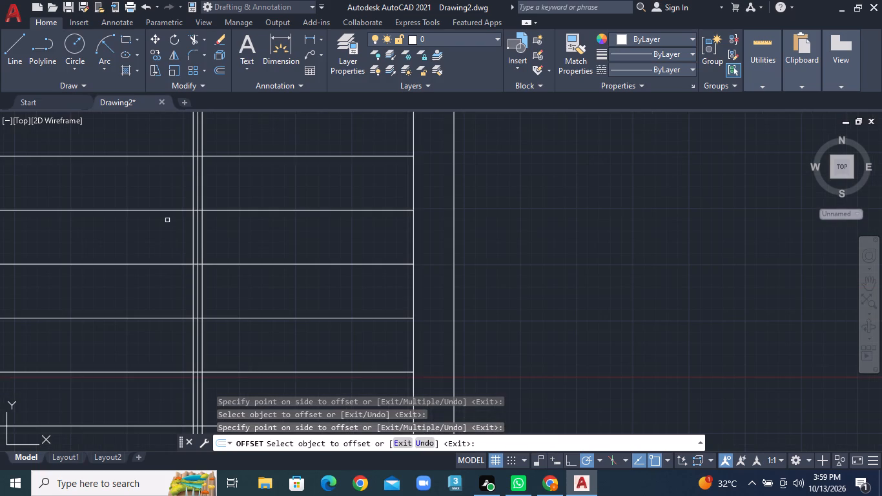
Delete the original stair centre line between its two offset copies.
click(6, 51)
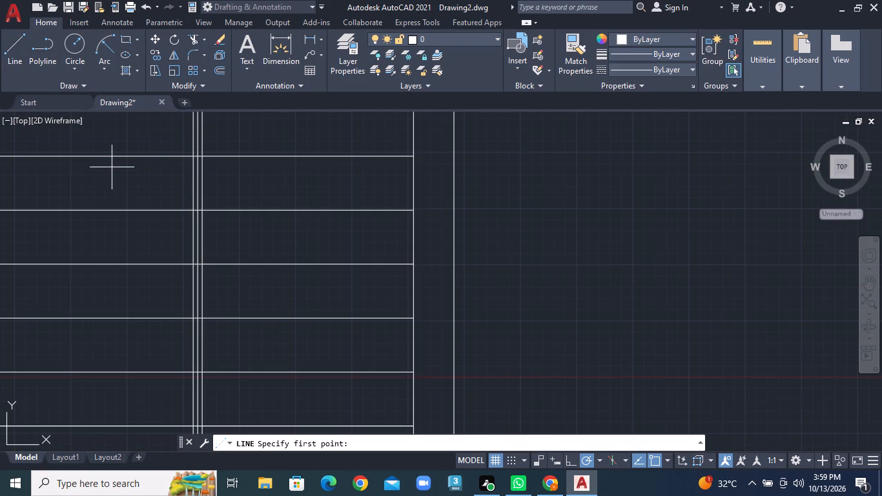
key(Escape)
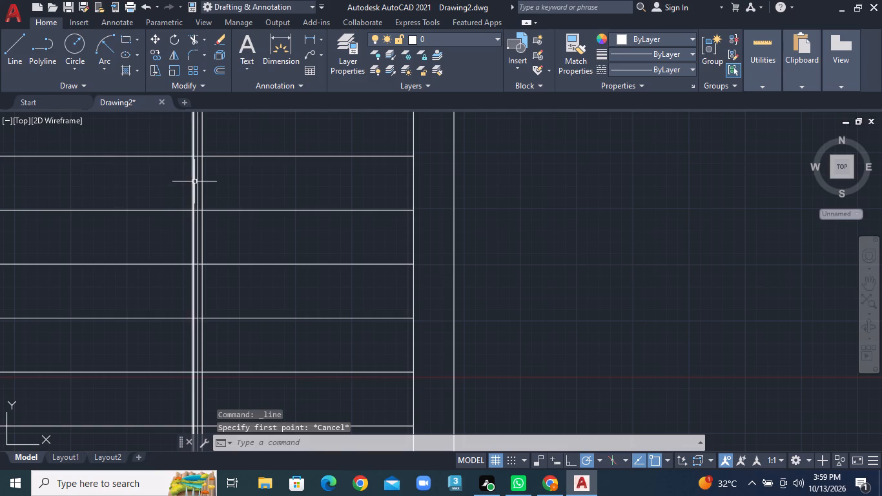
click(196, 180)
key(Delete)
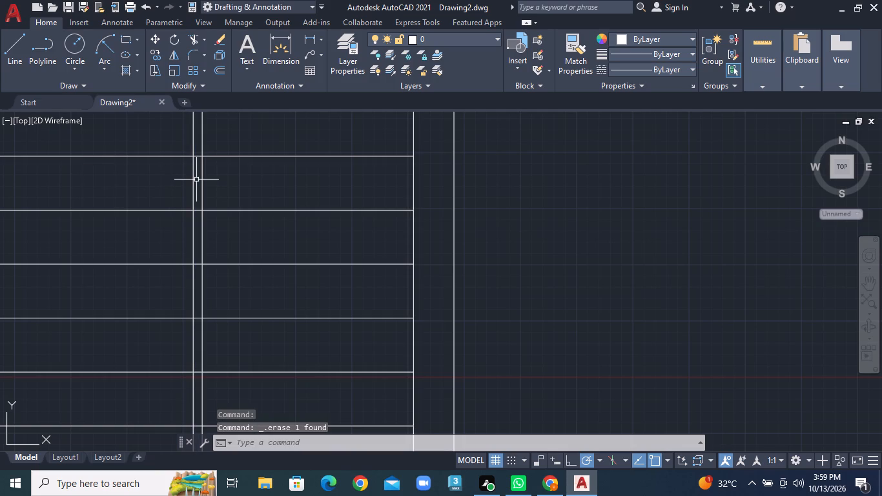
Draw a U-shaped stair path from the left flight's top tread, down about 8' past the last tread, across, and up to the right flight's top tread.
scroll(291, 236, down, 1)
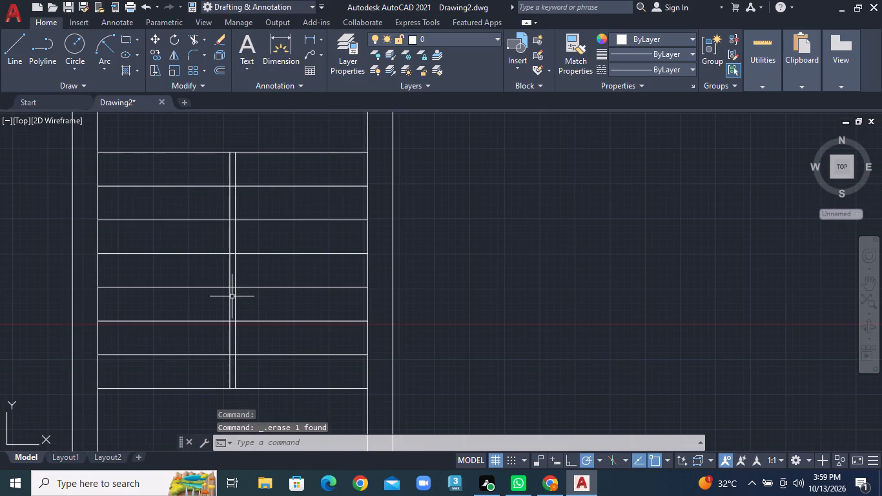
scroll(232, 296, down, 1)
middle_drag(232, 296, 200, 269)
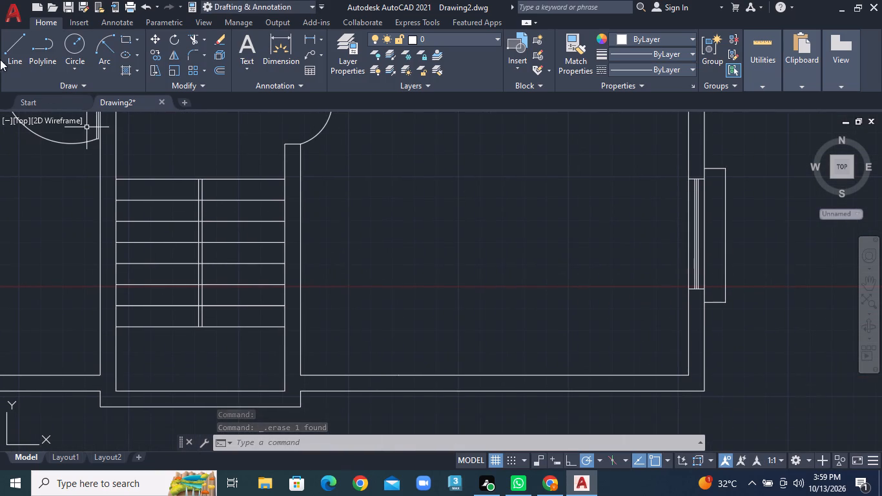
click(11, 57)
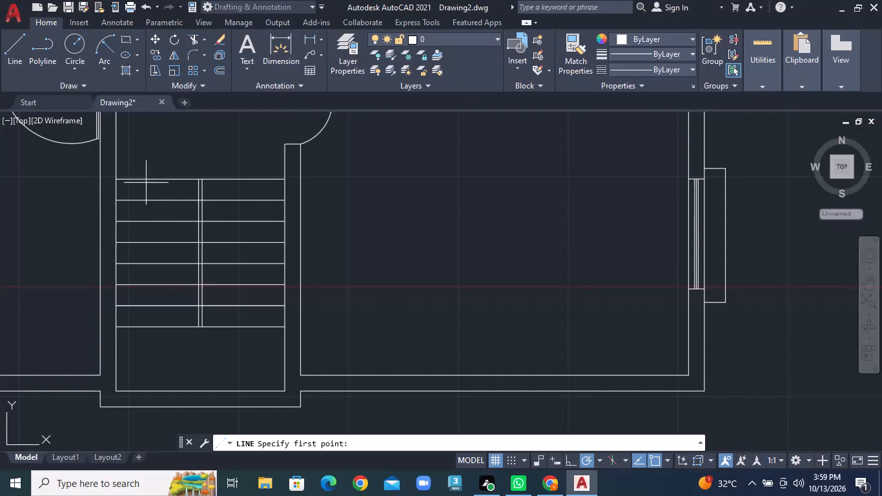
click(157, 180)
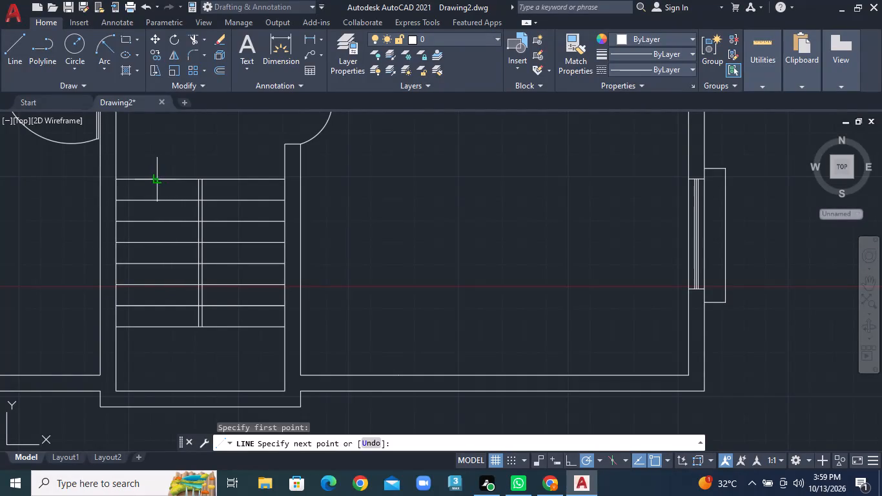
click(163, 347)
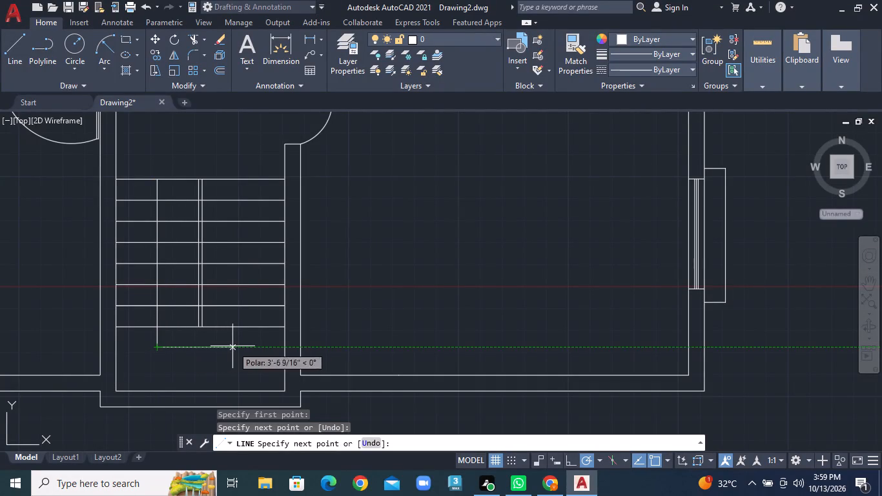
click(241, 346)
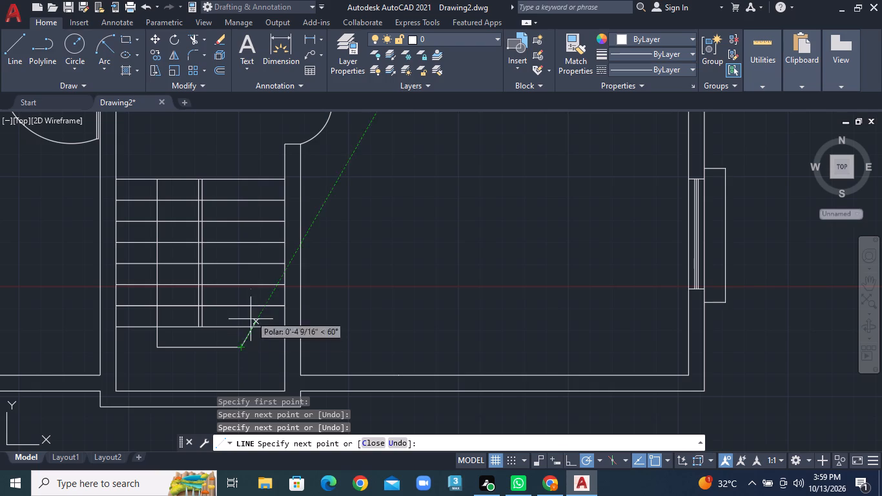
click(240, 180)
Draw a small triangular arrowhead pointing upward at the end of the path line on the right flight's top tread.
scroll(240, 180, up, 3)
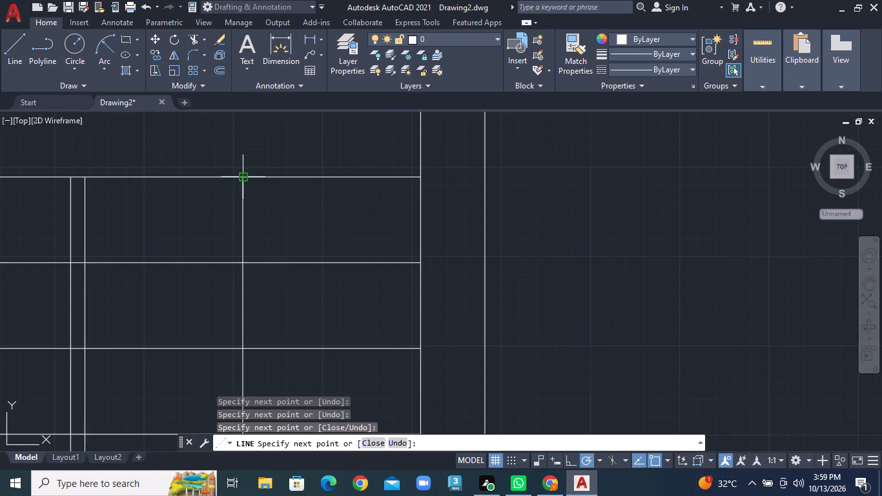
click(233, 194)
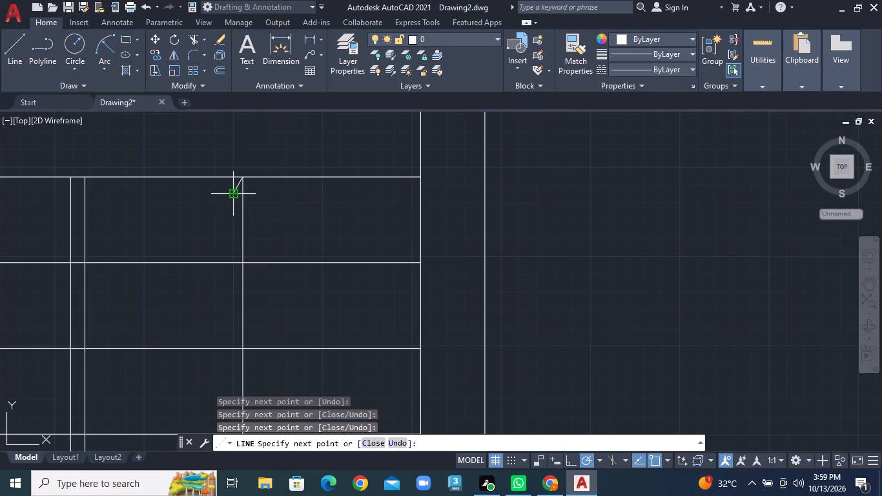
click(254, 194)
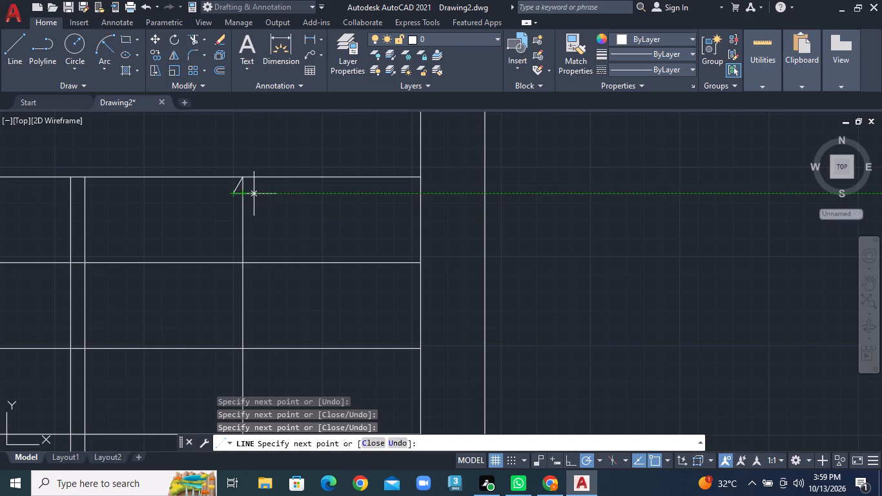
click(244, 177)
right_click(244, 177)
click(255, 183)
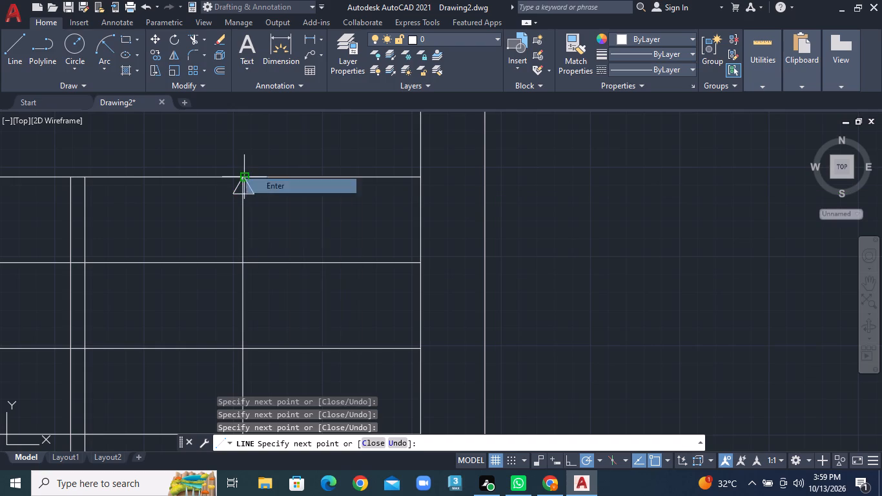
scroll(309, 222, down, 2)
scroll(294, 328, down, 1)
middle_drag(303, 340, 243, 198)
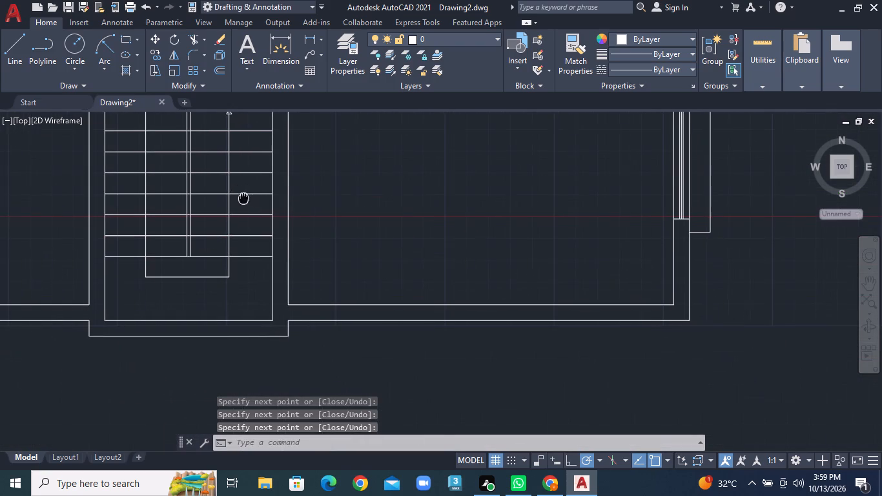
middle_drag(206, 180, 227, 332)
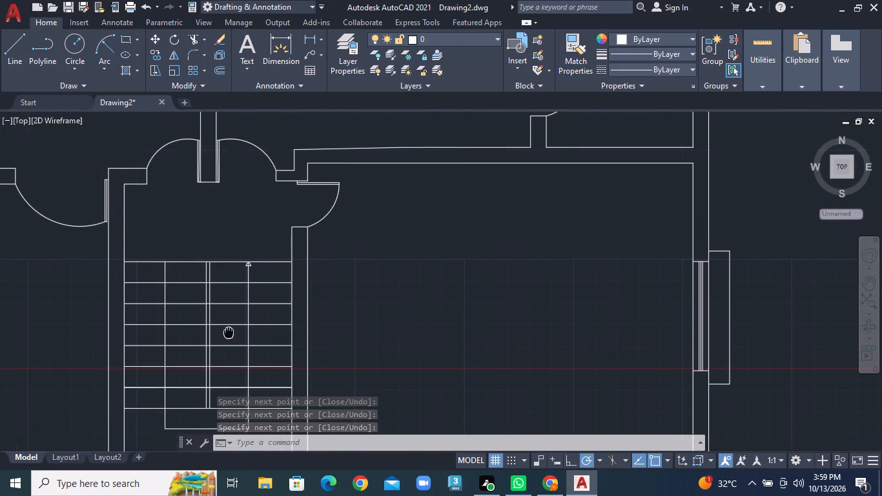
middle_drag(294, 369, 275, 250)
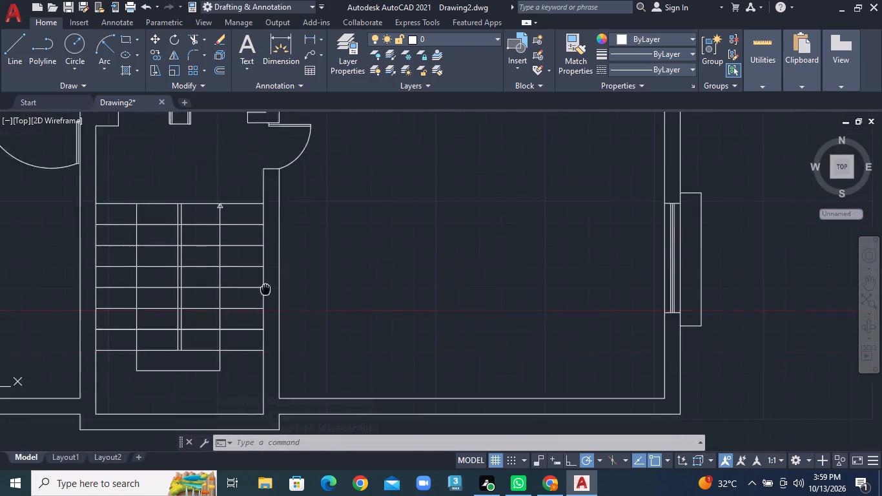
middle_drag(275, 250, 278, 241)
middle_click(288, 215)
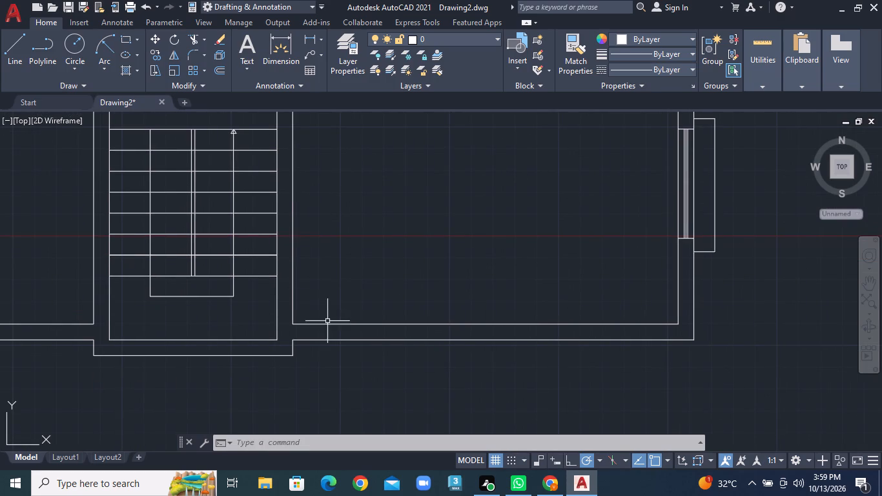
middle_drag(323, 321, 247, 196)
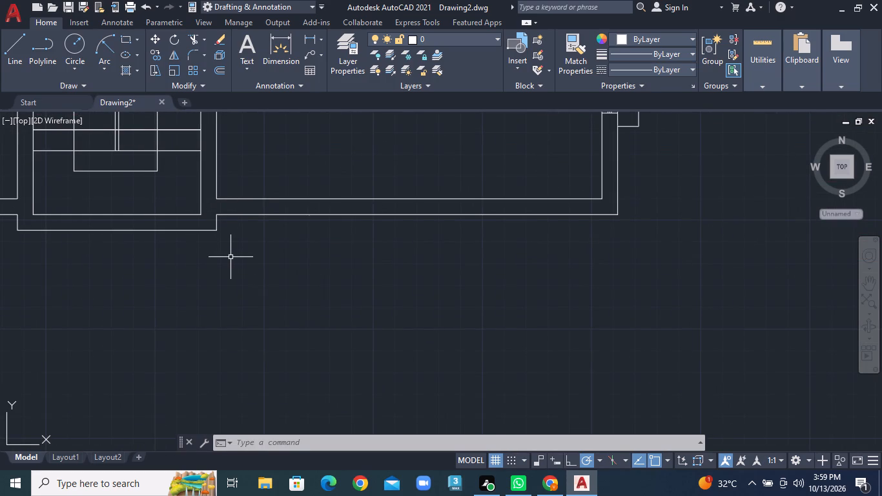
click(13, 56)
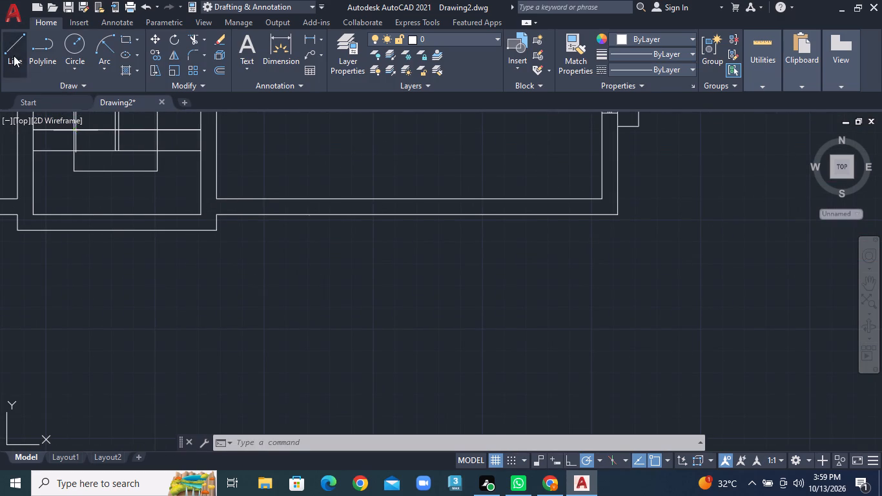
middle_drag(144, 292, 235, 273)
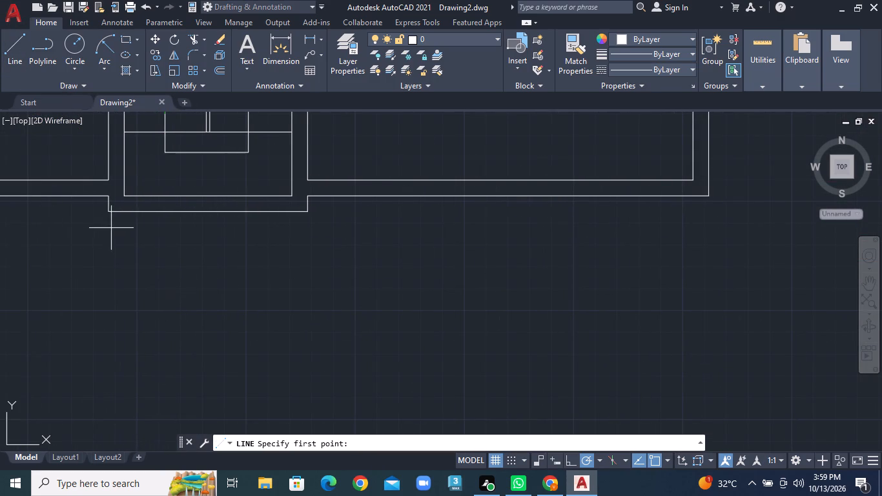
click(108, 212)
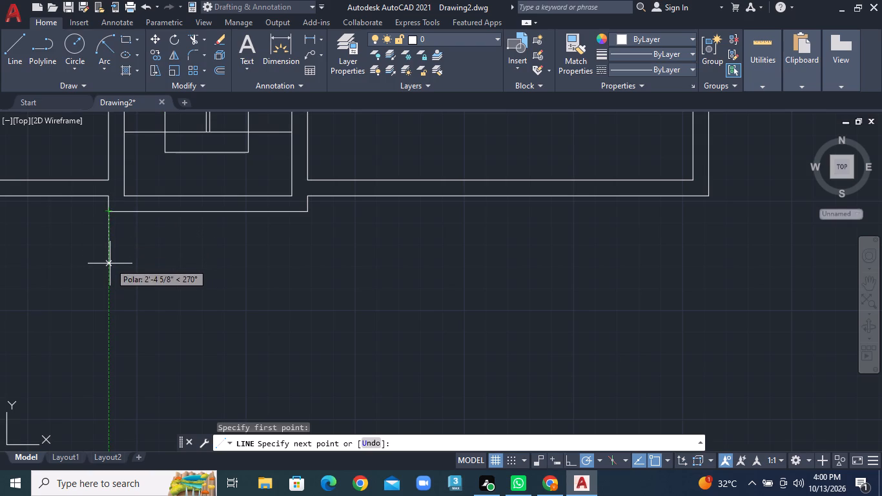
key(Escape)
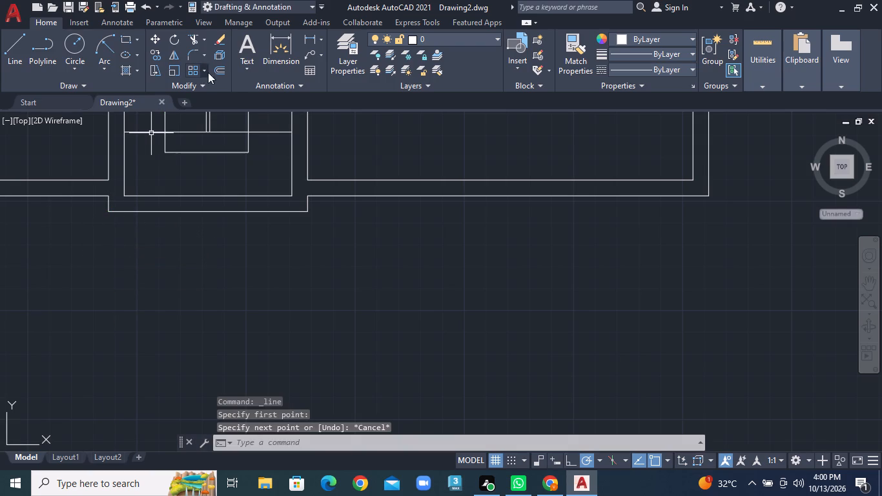
Offset the bottom edge of the stair projection outward three times at 1' spacing to form entrance step lines.
click(220, 71)
text(1')
key(Return)
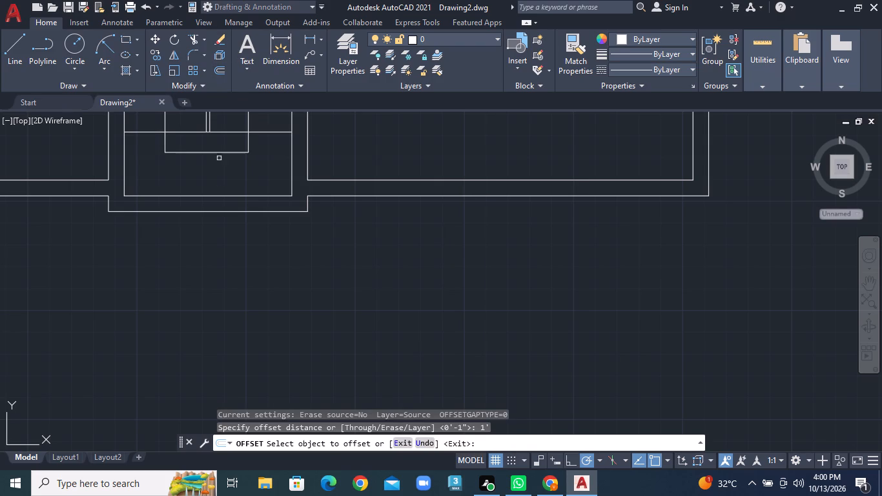
click(207, 212)
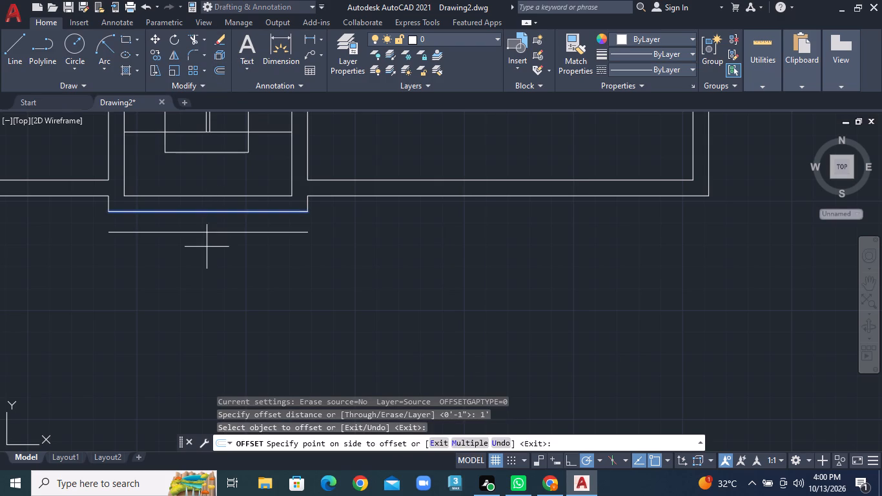
click(207, 247)
click(197, 232)
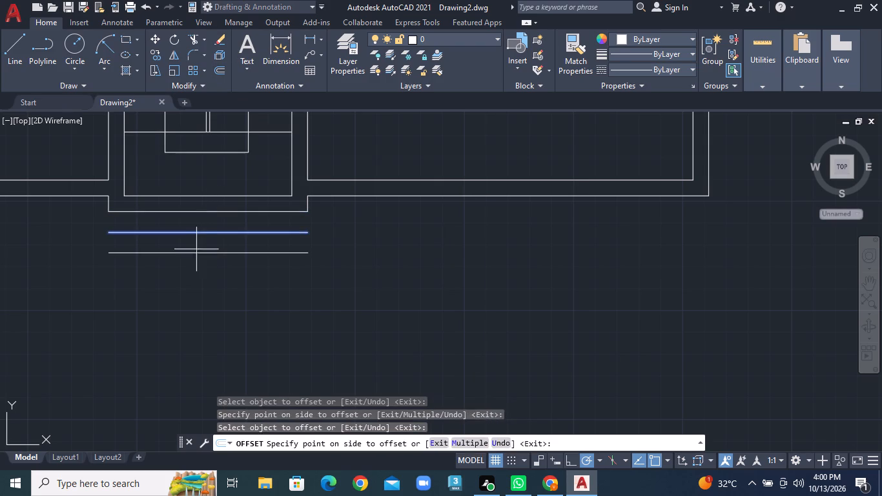
click(194, 256)
click(181, 255)
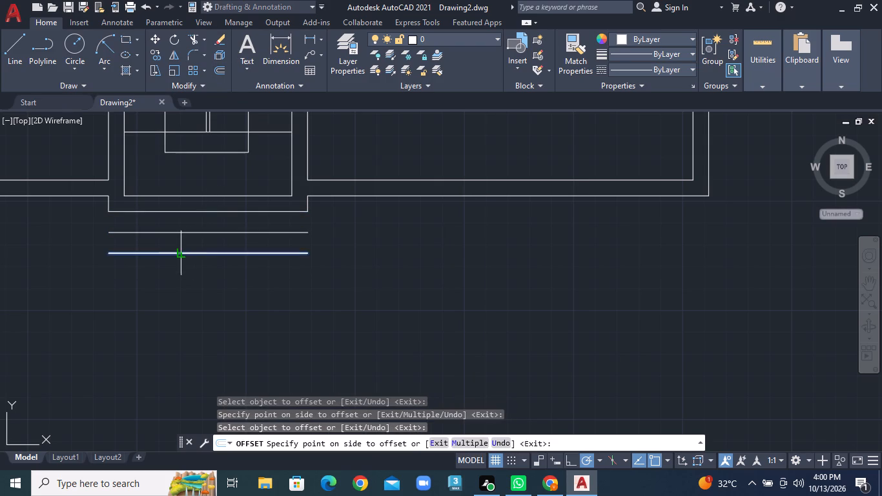
click(177, 274)
Draw vertical lines closing the left and right ends of the entrance steps, from the wall projection to the lowest step line.
click(6, 61)
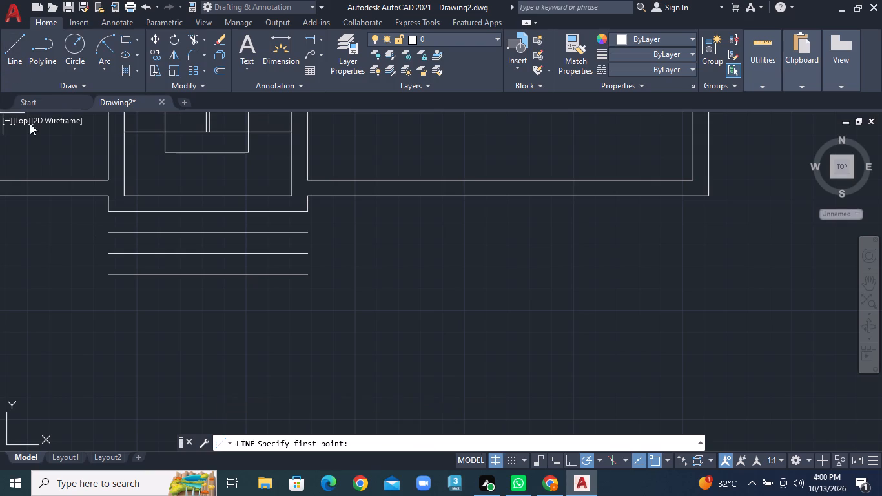
click(108, 209)
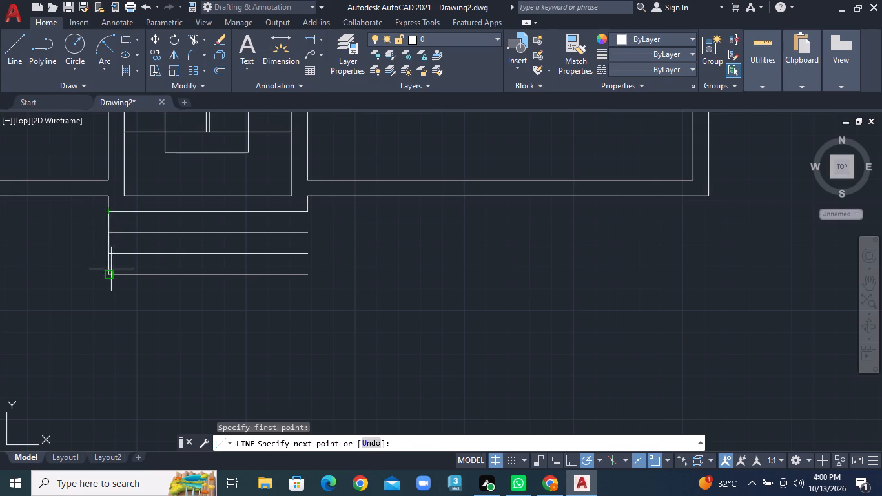
click(111, 269)
right_click(111, 269)
click(119, 271)
click(119, 278)
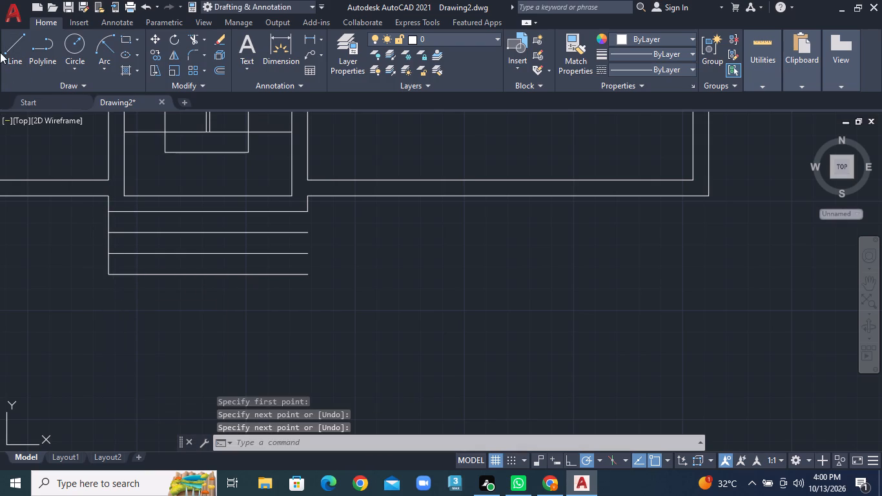
click(10, 45)
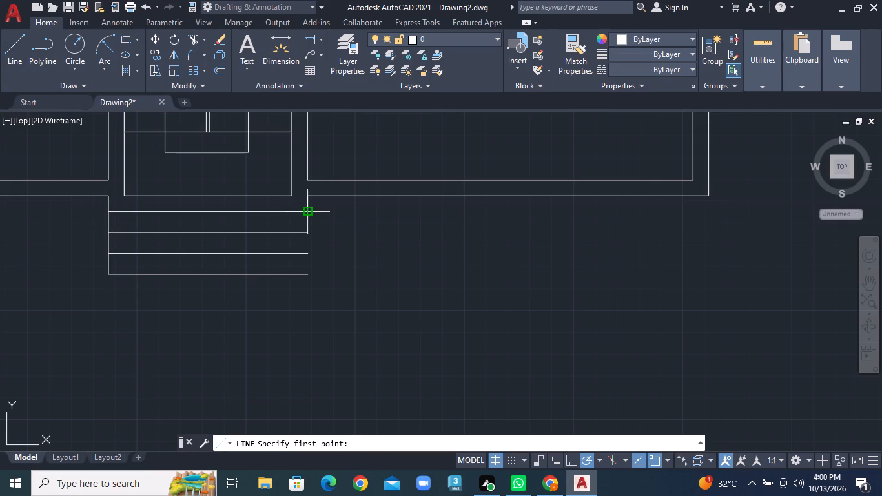
click(304, 212)
click(311, 273)
right_click(311, 272)
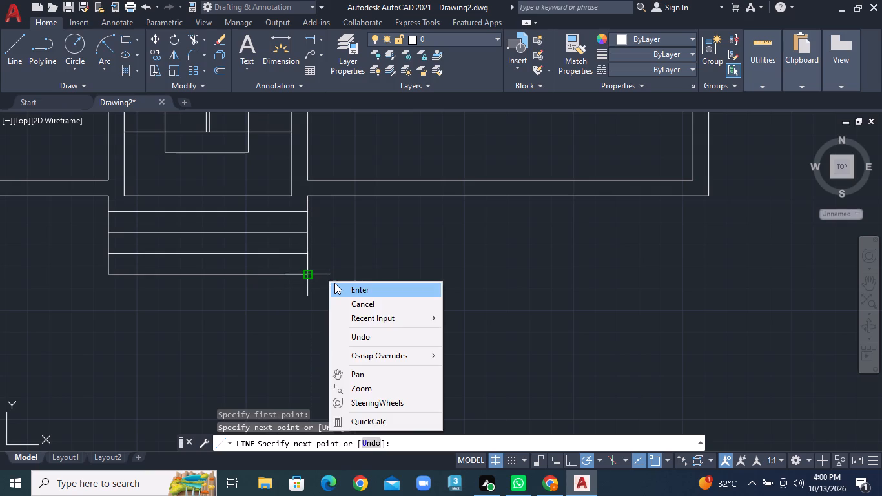
click(334, 283)
Outline a strip below the left front wall, from the lowest step's left side across to the building's outer corner and up to it.
scroll(291, 263, down, 2)
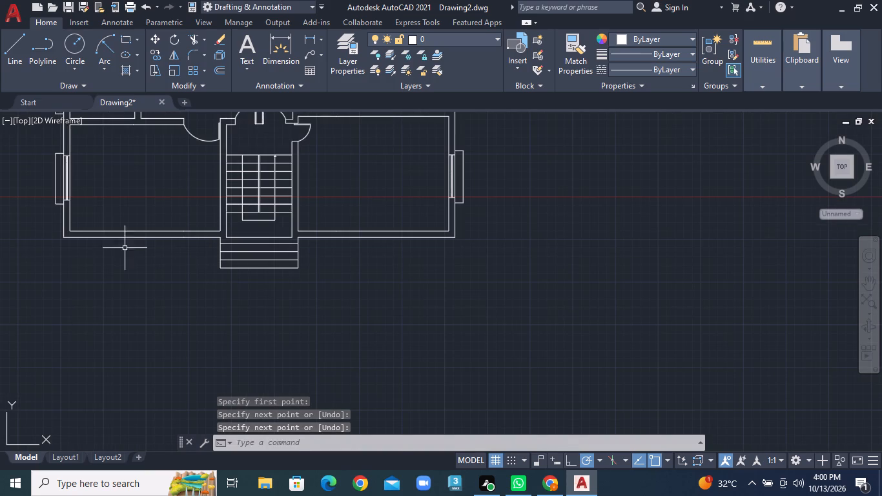
click(5, 53)
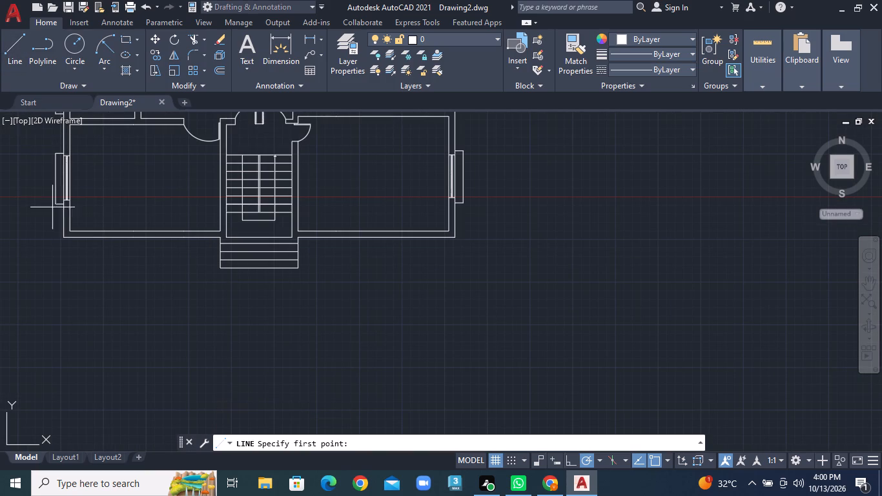
scroll(116, 255, up, 1)
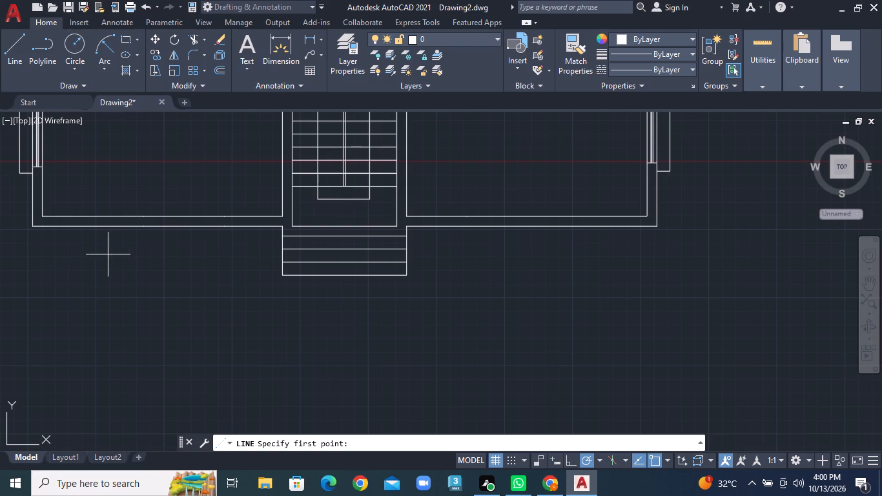
scroll(41, 246, up, 1)
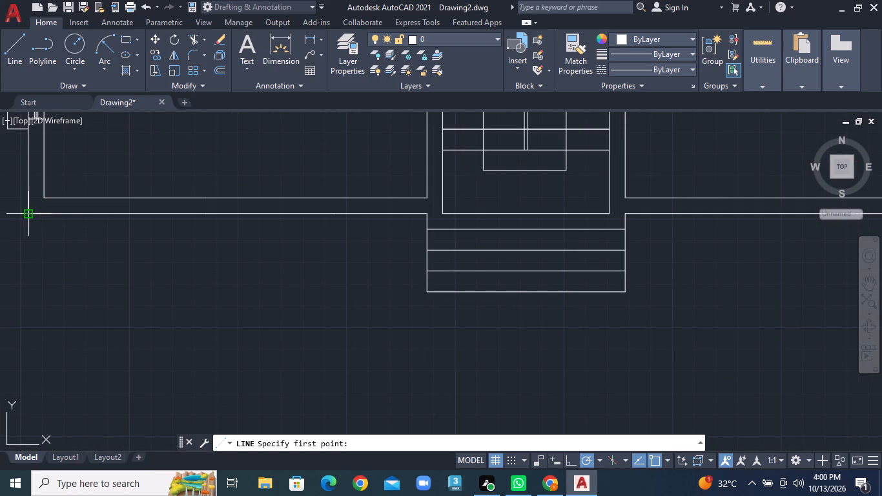
click(425, 282)
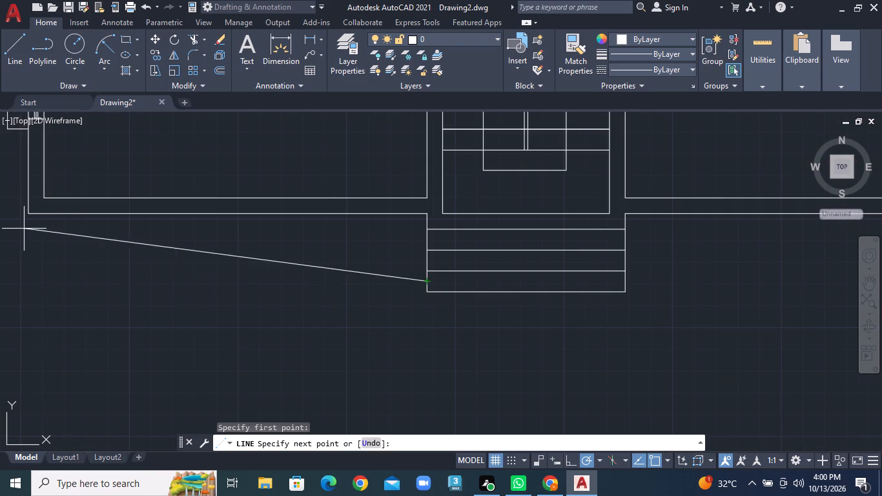
click(31, 284)
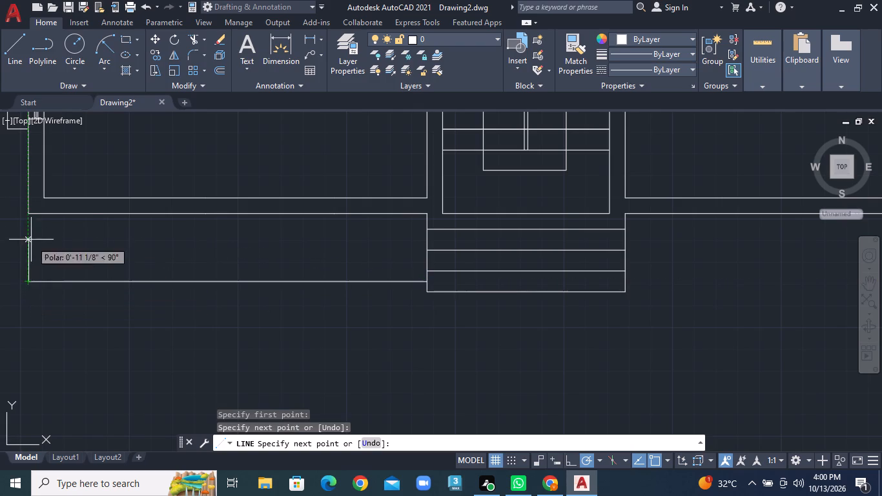
click(28, 217)
right_click(28, 217)
click(44, 225)
Outline a matching strip below the right front wall, from the lowest step's right side across to the building's outer corner and up to it.
scroll(194, 273, down, 3)
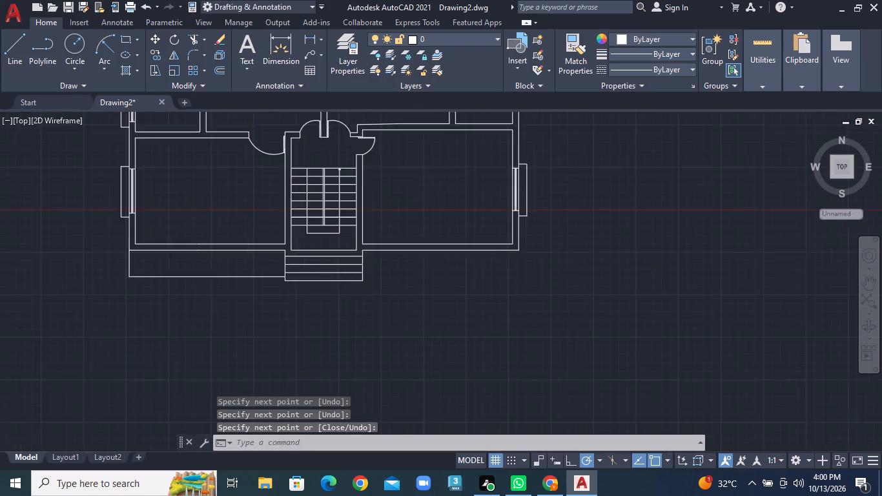
scroll(301, 277, down, 1)
scroll(332, 267, up, 1)
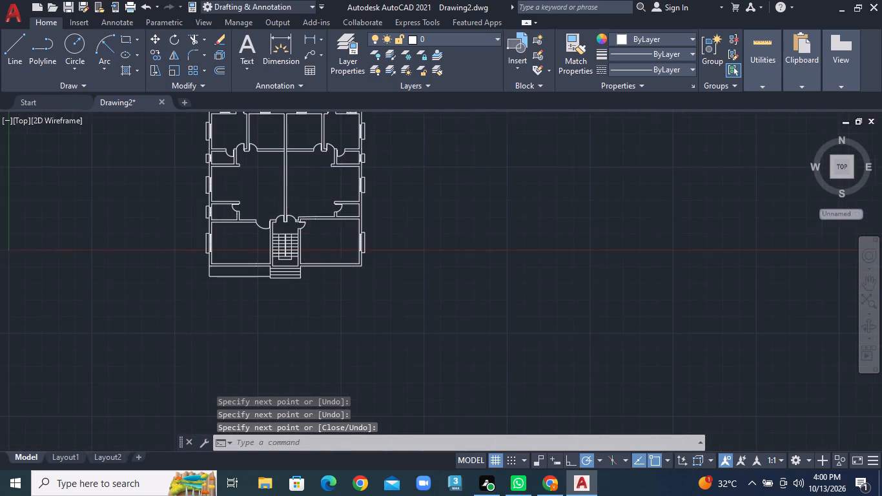
scroll(332, 267, up, 3)
middle_drag(321, 267, 262, 256)
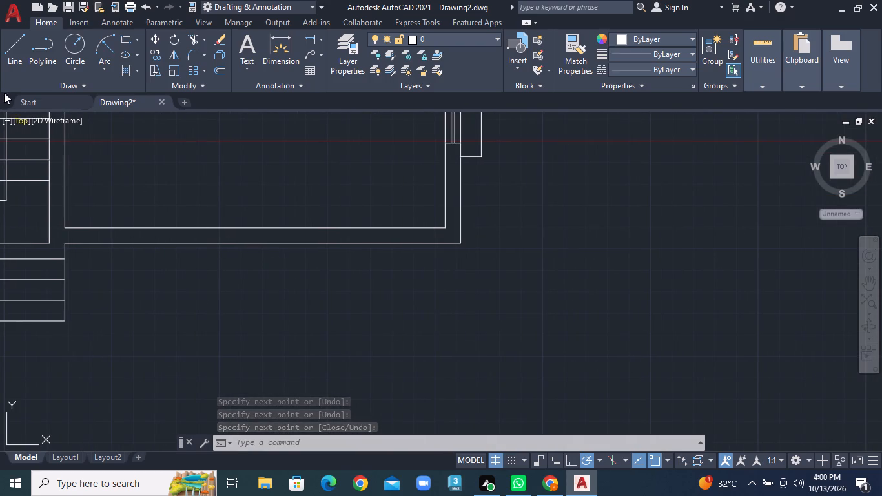
click(8, 52)
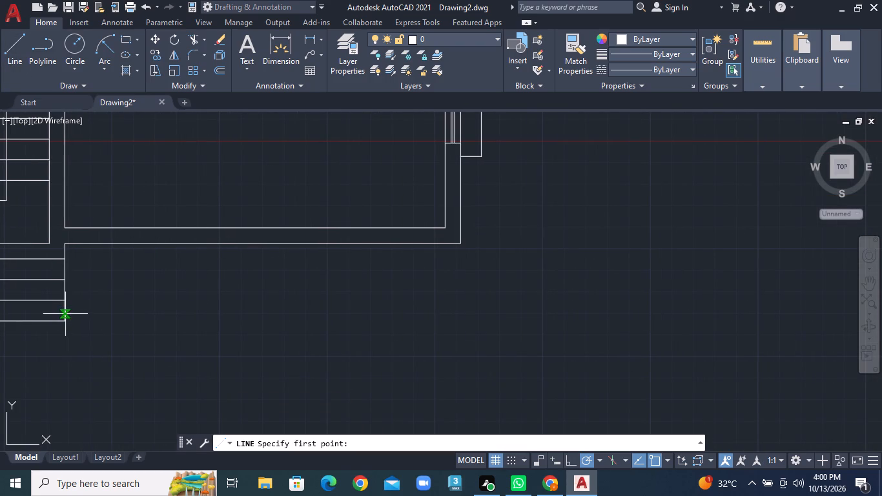
click(65, 313)
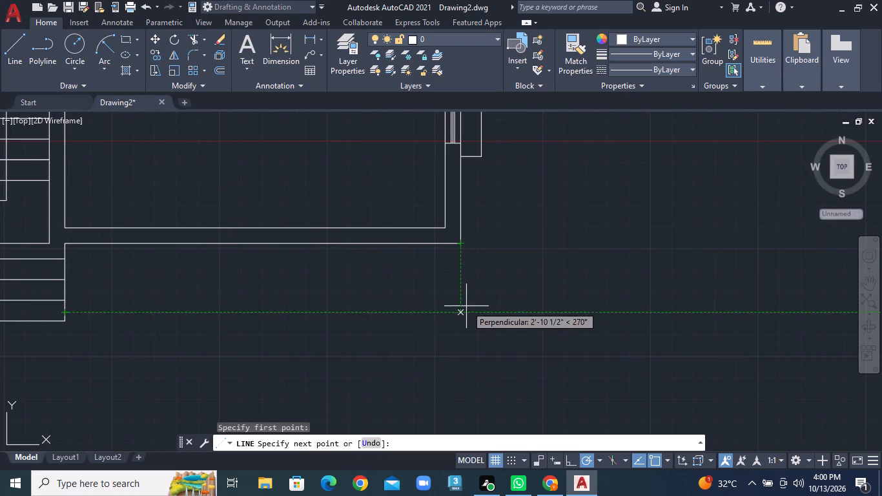
click(466, 309)
click(461, 247)
right_click(461, 247)
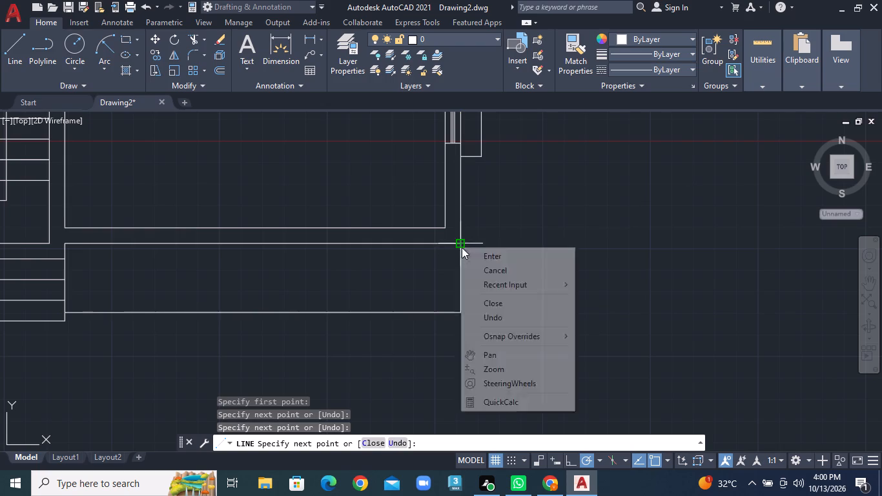
click(477, 258)
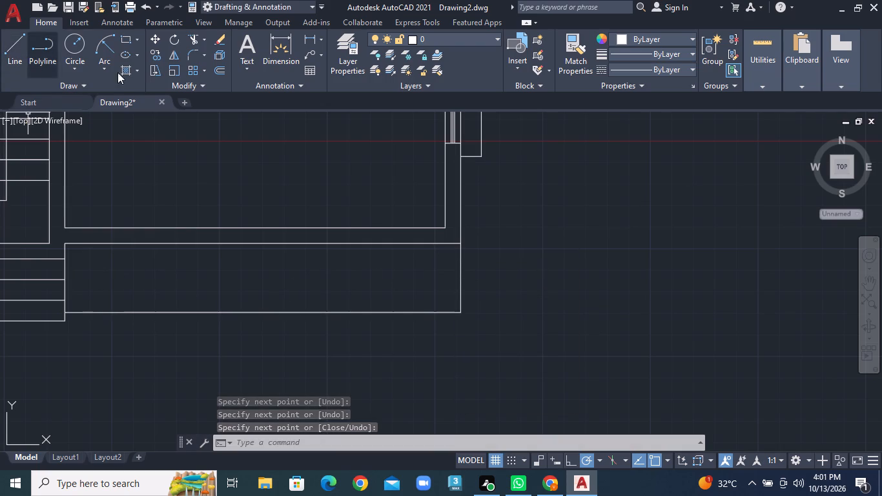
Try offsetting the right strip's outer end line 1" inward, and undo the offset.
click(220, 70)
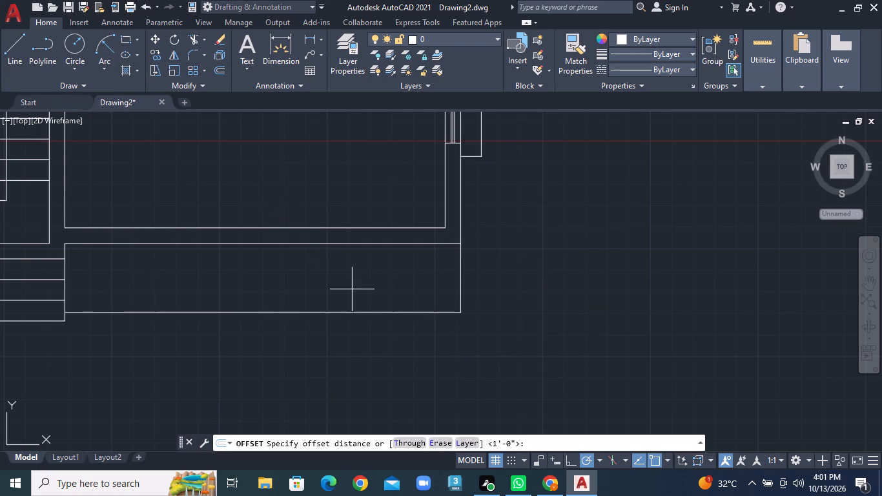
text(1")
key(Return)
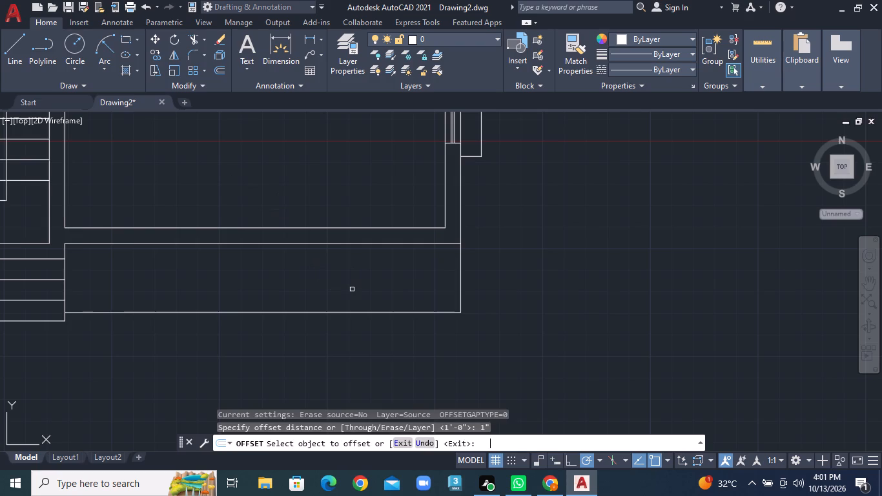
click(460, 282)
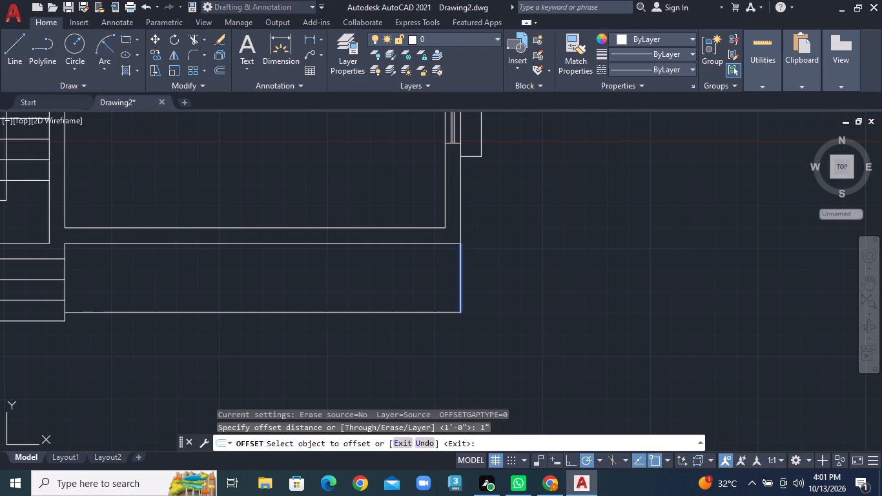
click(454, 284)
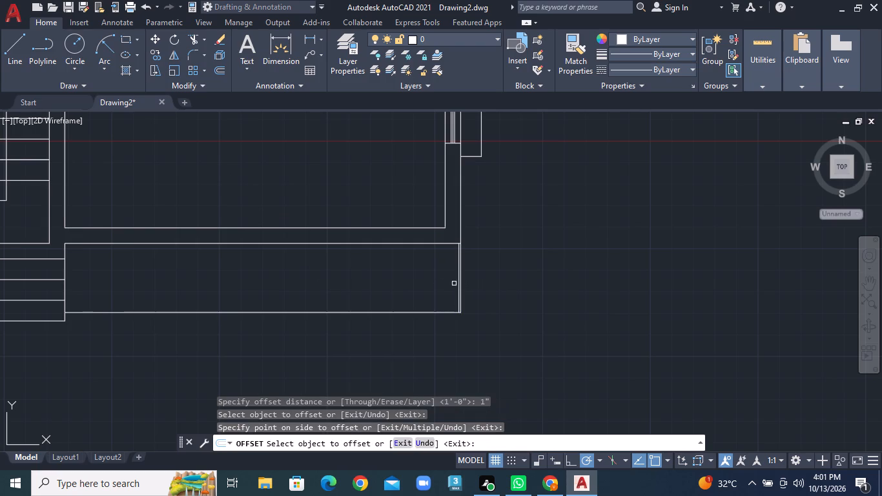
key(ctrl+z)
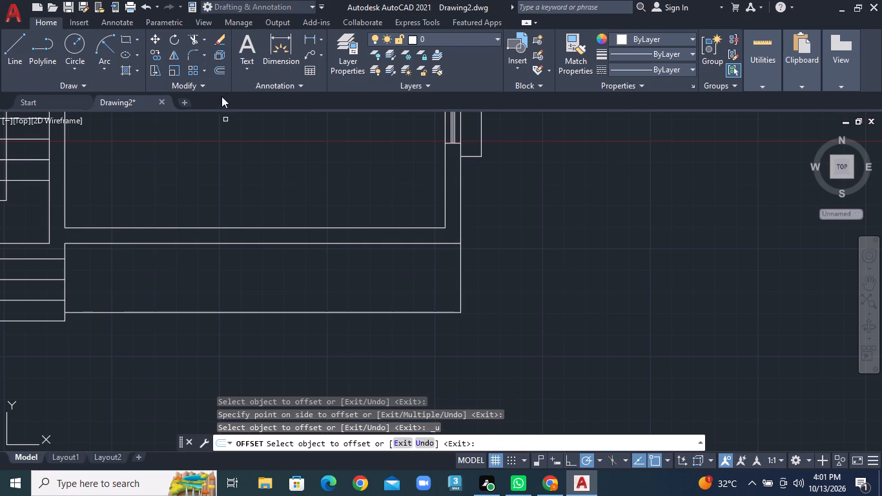
Offset the right strip's outer end line inward at 2" spacing, making the first four divider lines toward the entrance steps.
click(221, 66)
text(2")
key(Return)
scroll(535, 336, up, 2)
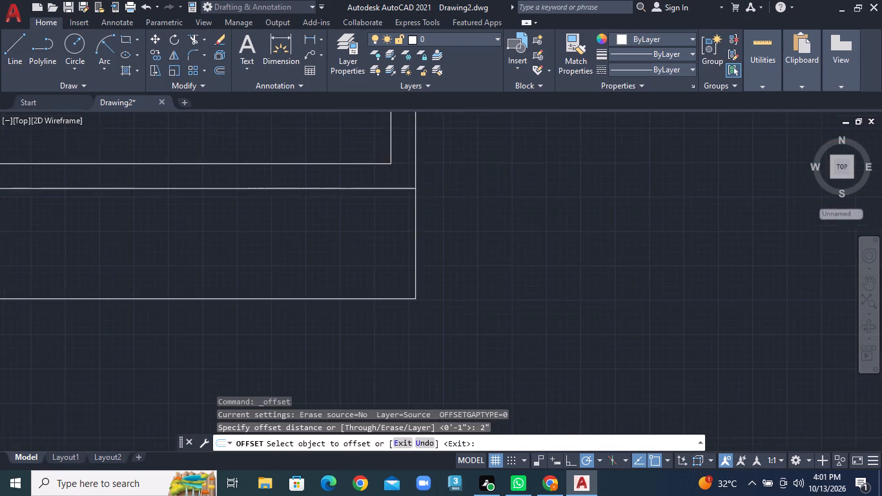
middle_drag(360, 198, 455, 272)
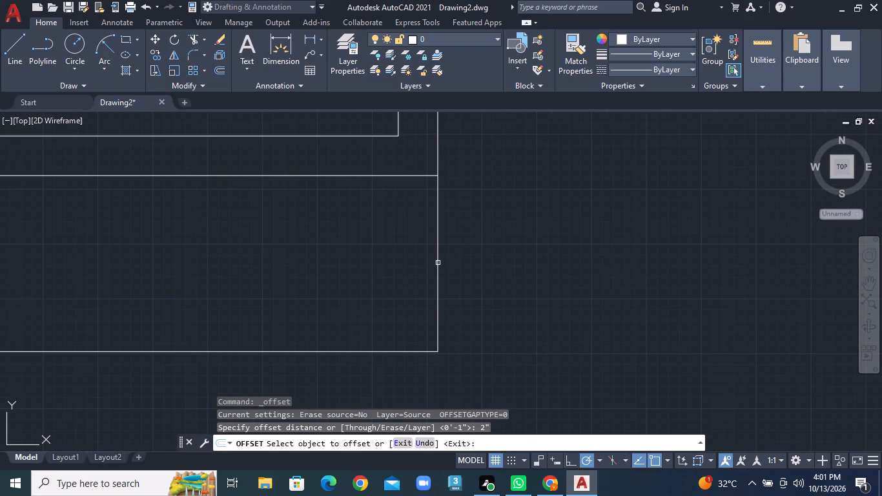
click(438, 263)
click(380, 263)
click(428, 253)
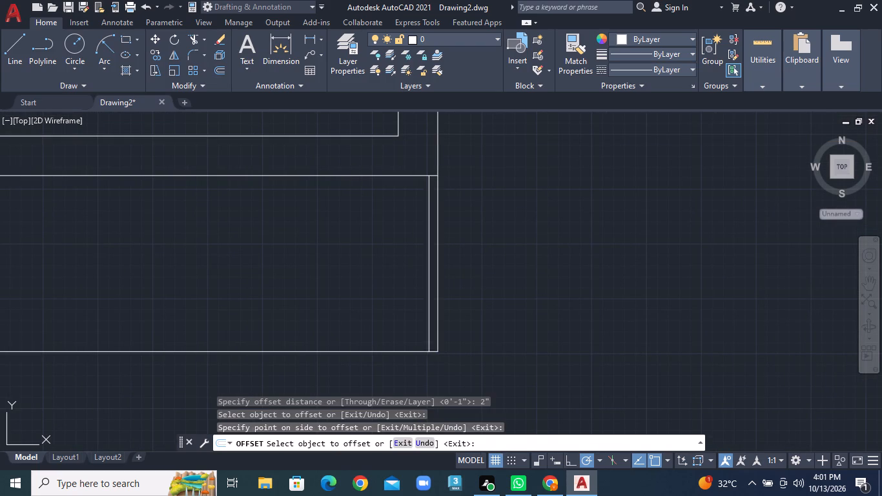
click(408, 254)
click(418, 251)
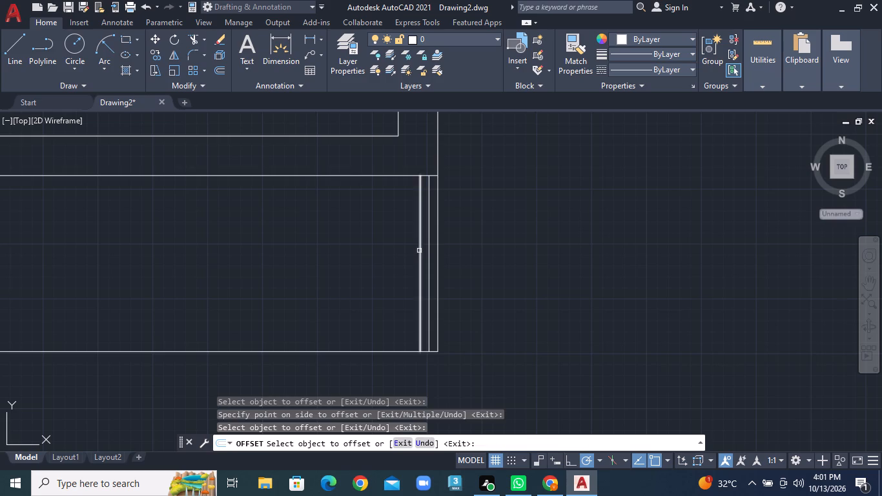
click(419, 251)
click(389, 252)
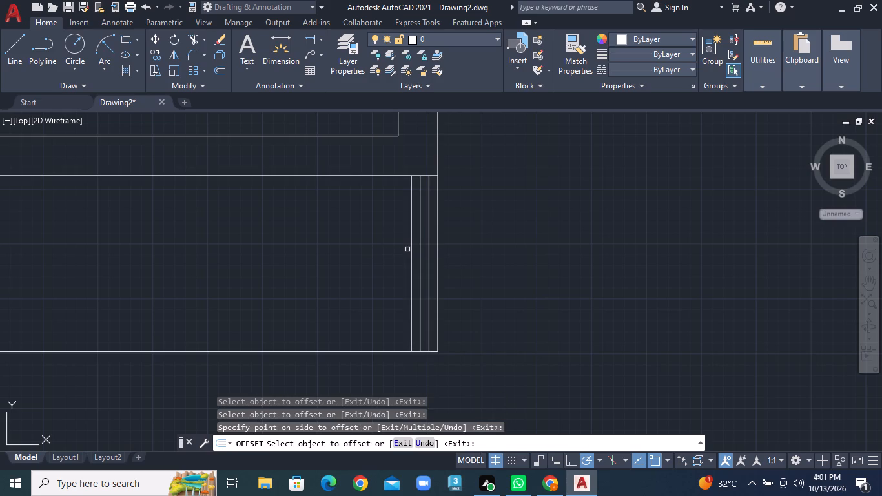
click(411, 248)
click(381, 253)
Continue the 2" offsets from the innermost divider of the right strip, adding six more lines toward the entrance steps.
click(404, 247)
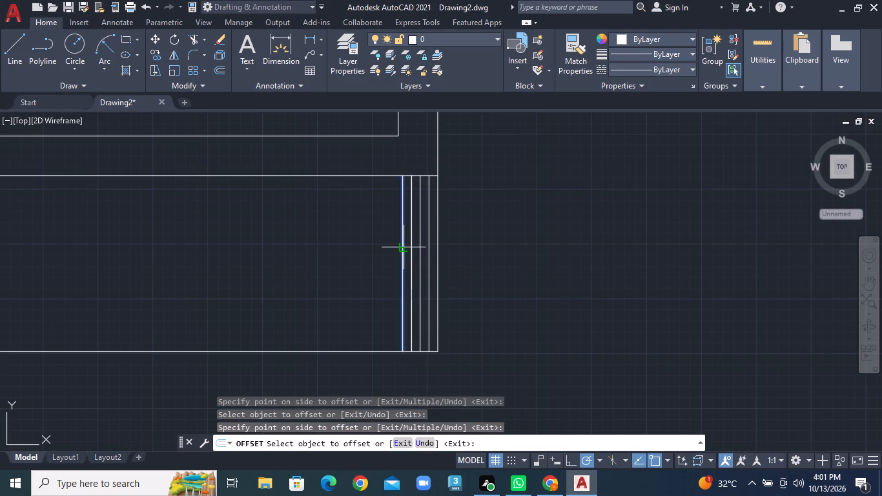
click(376, 250)
click(395, 248)
click(354, 251)
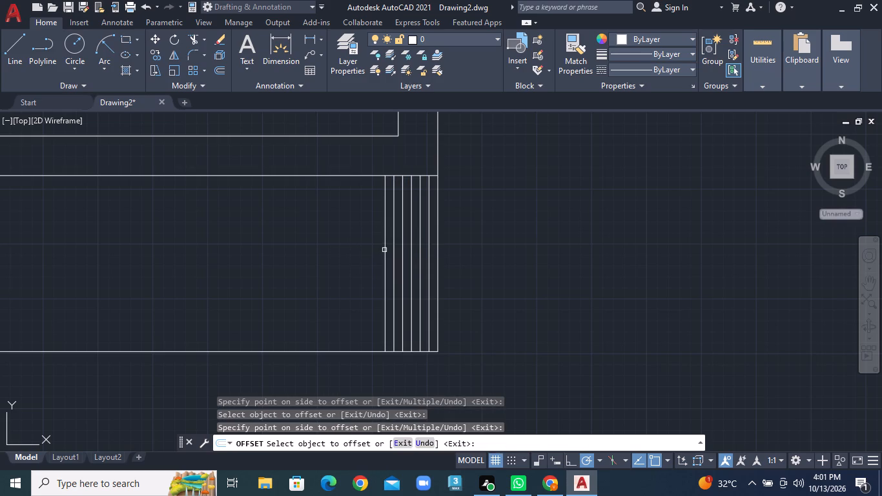
click(384, 250)
click(365, 251)
click(375, 251)
click(358, 251)
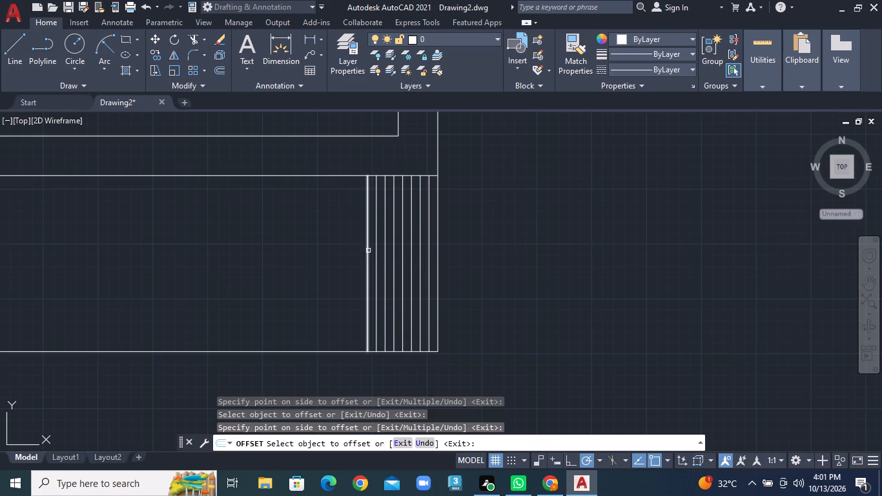
click(369, 251)
click(344, 252)
click(358, 252)
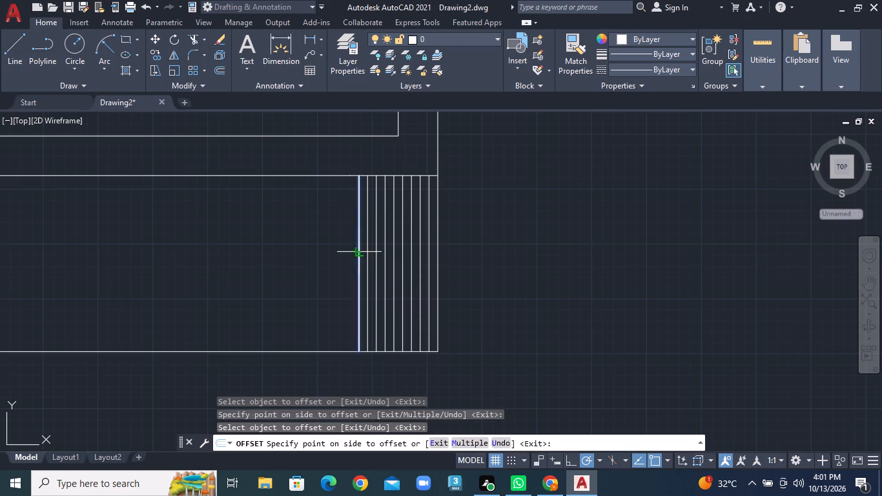
click(338, 254)
Add five more divider lines in the right strip by offsetting each newest line 2" toward the entrance steps.
click(351, 254)
click(330, 258)
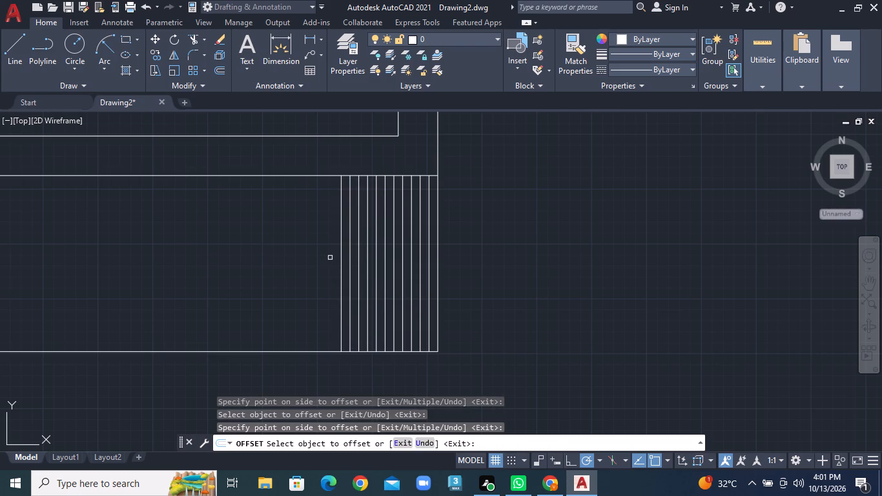
click(340, 258)
click(322, 258)
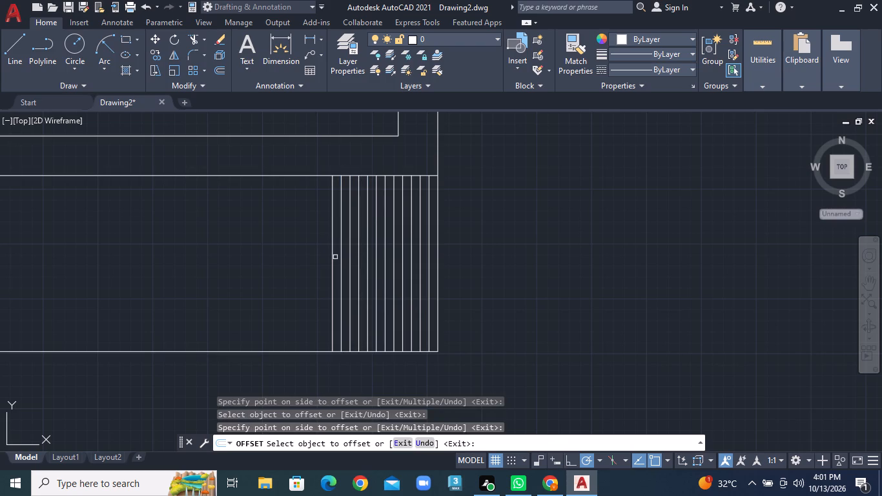
click(333, 258)
click(314, 261)
click(325, 260)
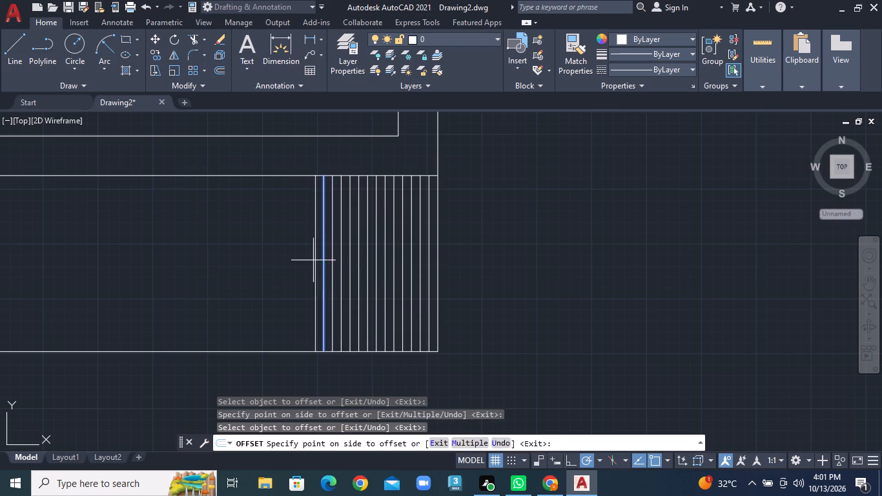
click(313, 260)
click(312, 261)
click(307, 262)
click(314, 262)
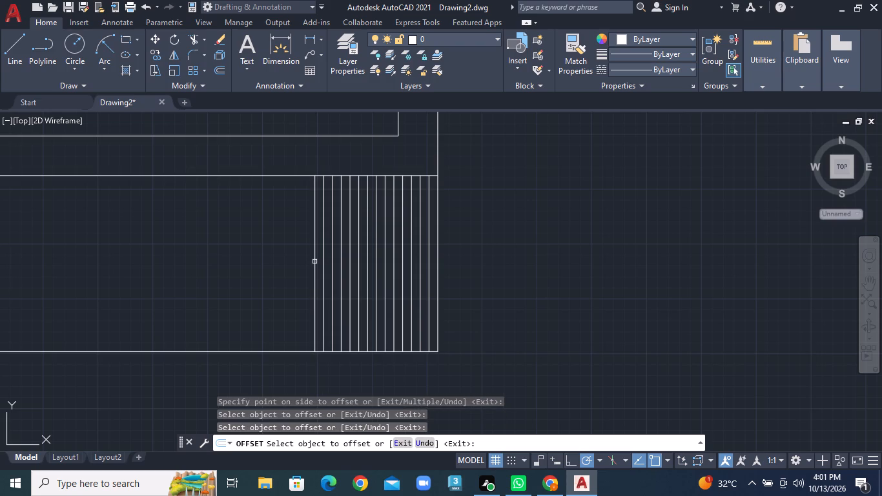
click(290, 263)
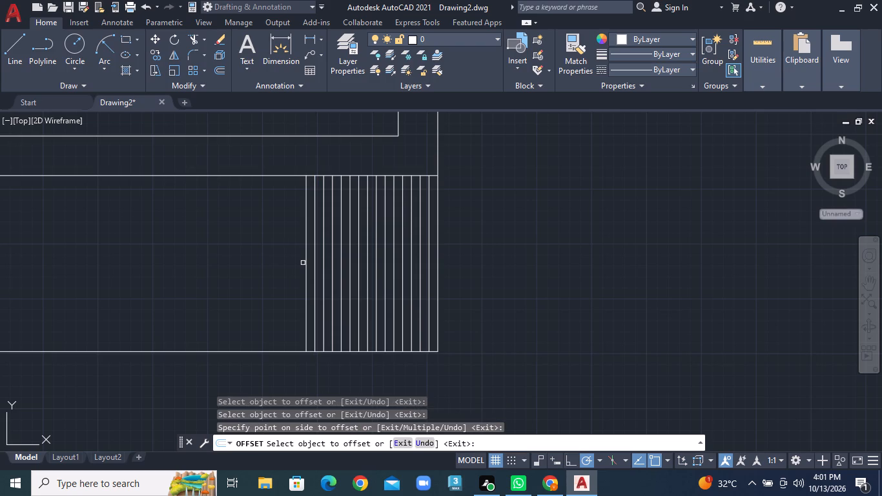
Extend the right strip's divider pattern with seven more lines, each offset 2" from the previous toward the entrance steps.
click(305, 263)
click(298, 265)
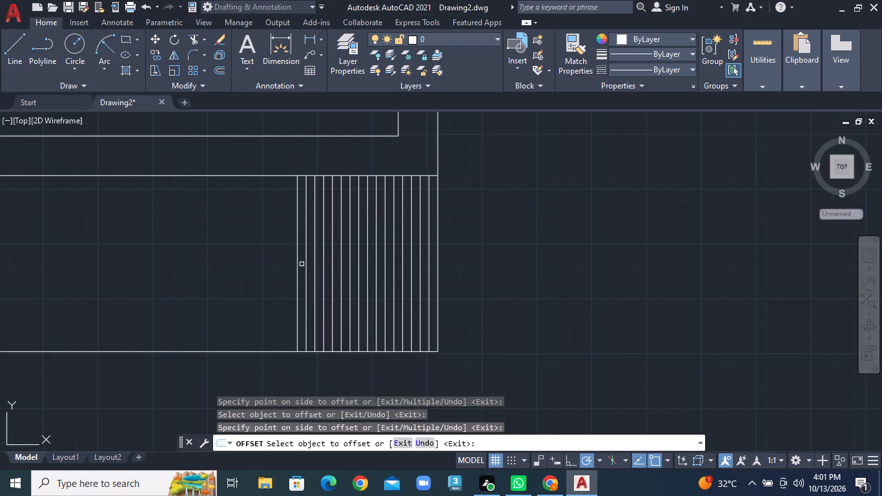
click(296, 265)
click(282, 269)
click(288, 268)
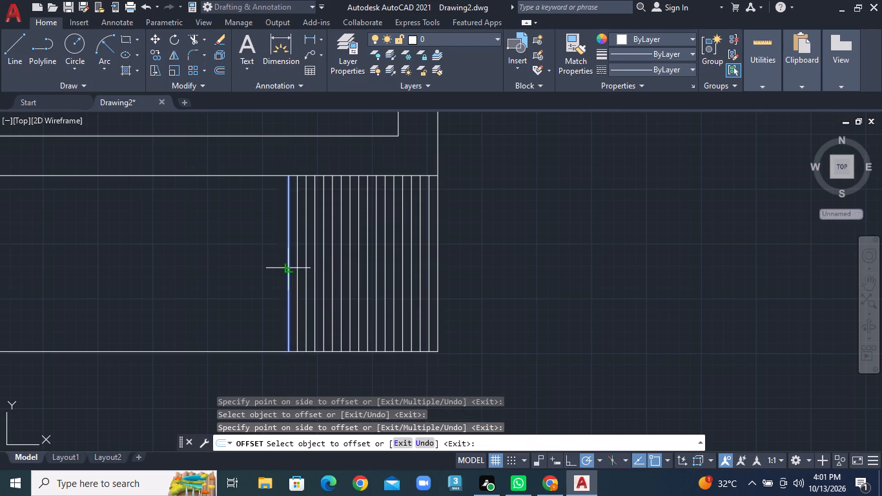
click(261, 271)
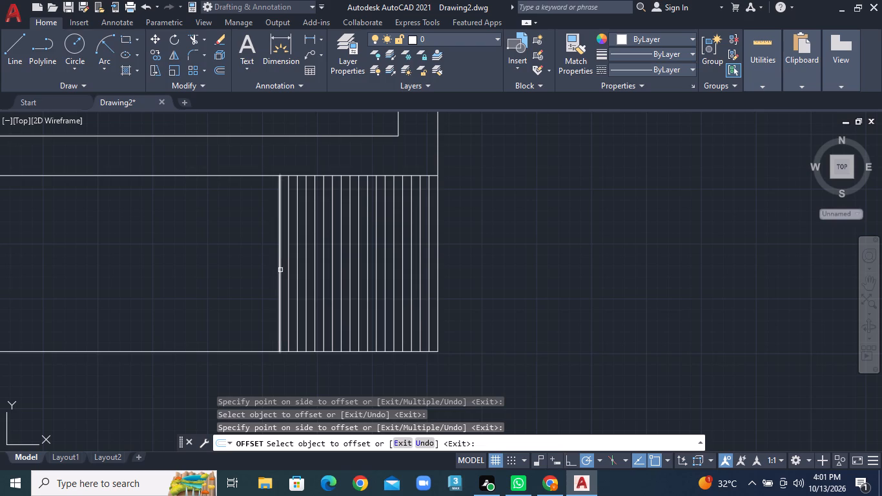
click(280, 270)
click(267, 273)
click(271, 274)
click(248, 280)
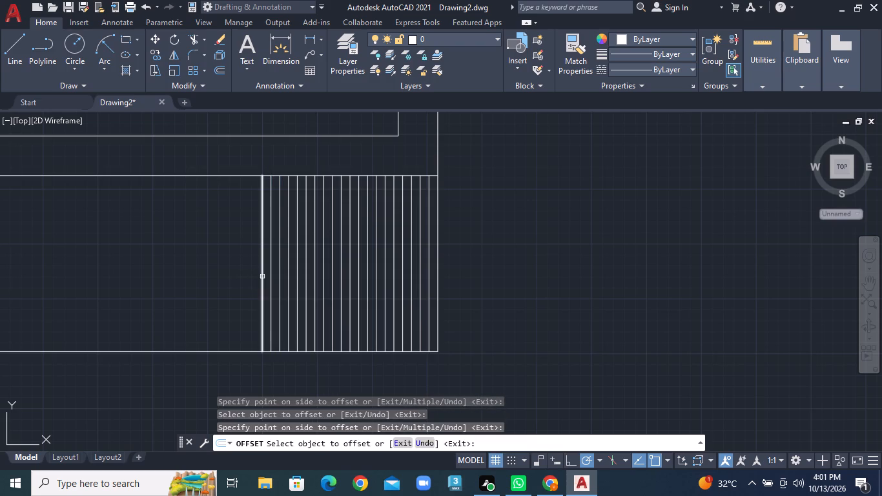
click(262, 276)
click(254, 278)
click(252, 278)
click(235, 280)
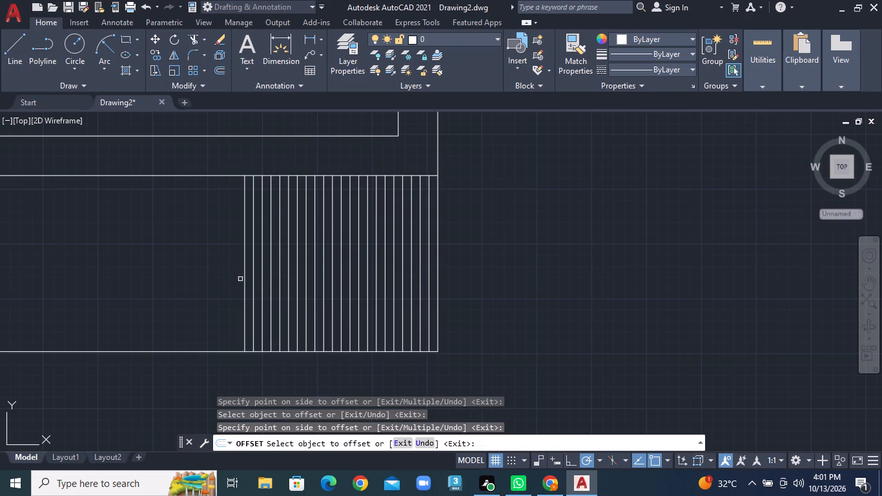
Offset the innermost divider repeatedly by 2", adding six more lines to the right strip toward the entrance steps.
click(245, 277)
click(233, 280)
click(238, 280)
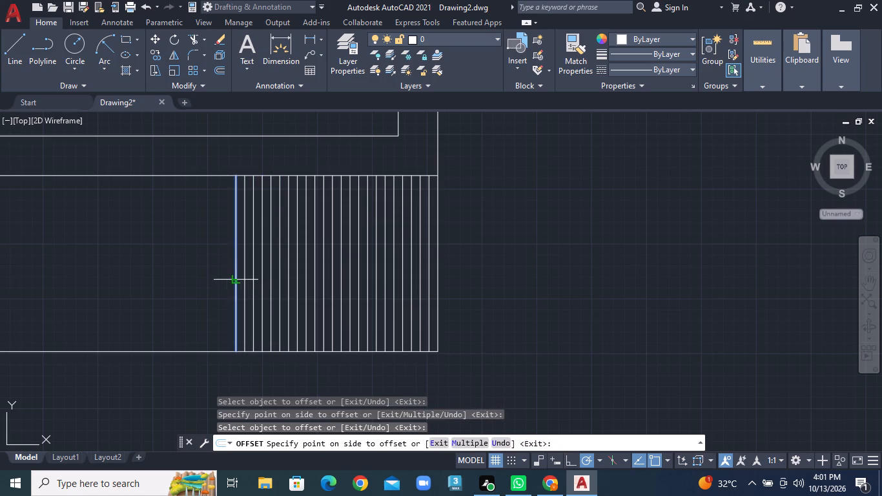
click(228, 280)
click(228, 280)
click(214, 283)
click(218, 282)
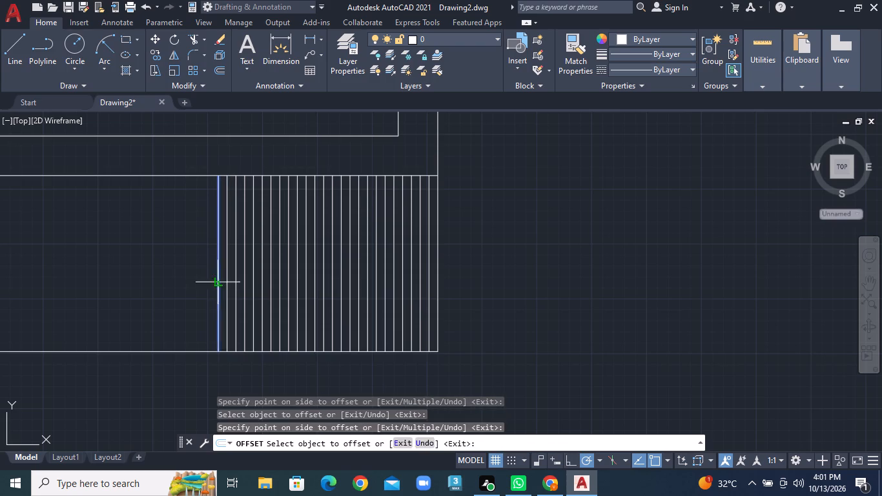
click(201, 284)
click(209, 282)
click(200, 284)
double_click(201, 282)
click(188, 282)
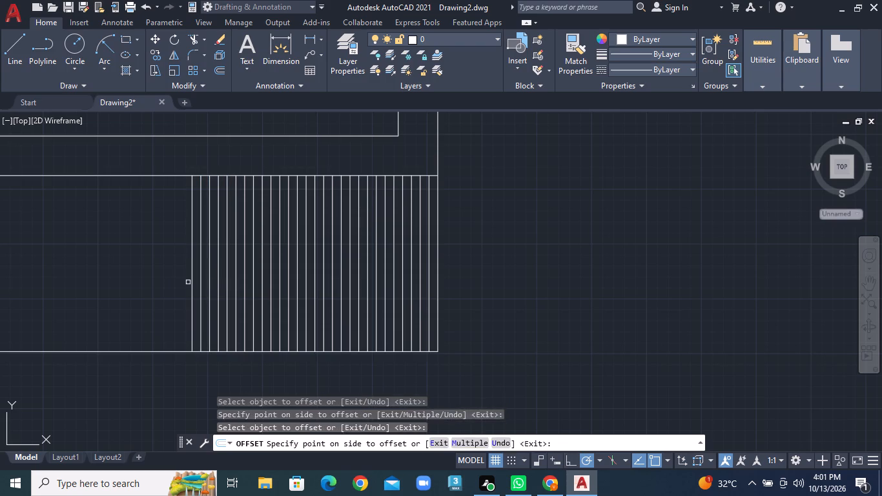
Add another five divider lines to the right strip, each offset 2" from the last toward the entrance steps.
click(192, 283)
click(186, 284)
click(181, 284)
click(176, 284)
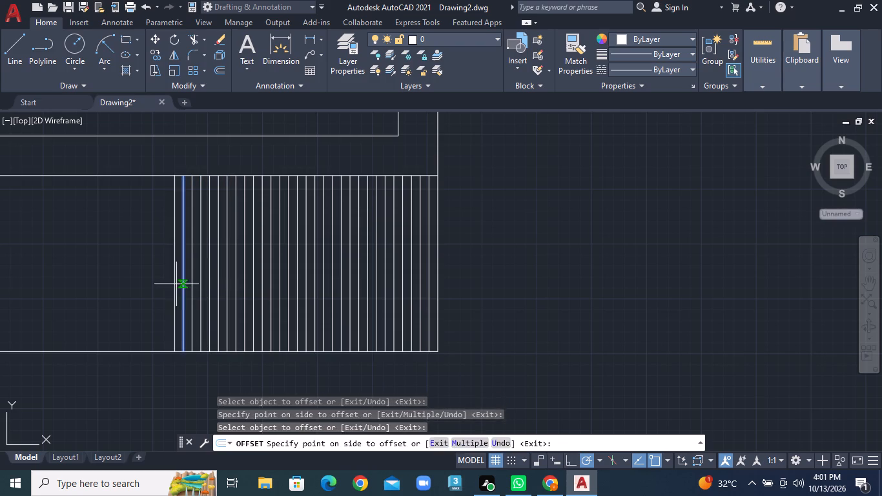
double_click(176, 284)
click(162, 284)
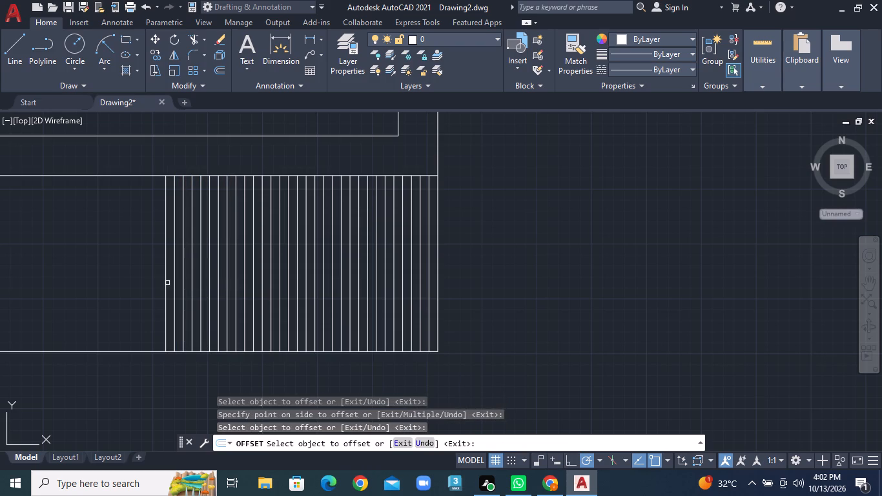
click(165, 283)
click(141, 284)
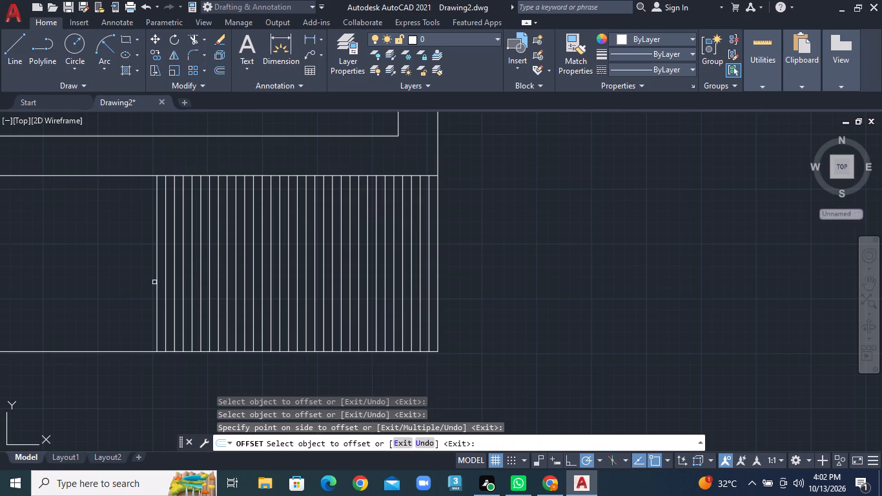
double_click(159, 281)
click(156, 281)
click(134, 282)
scroll(163, 307, down, 2)
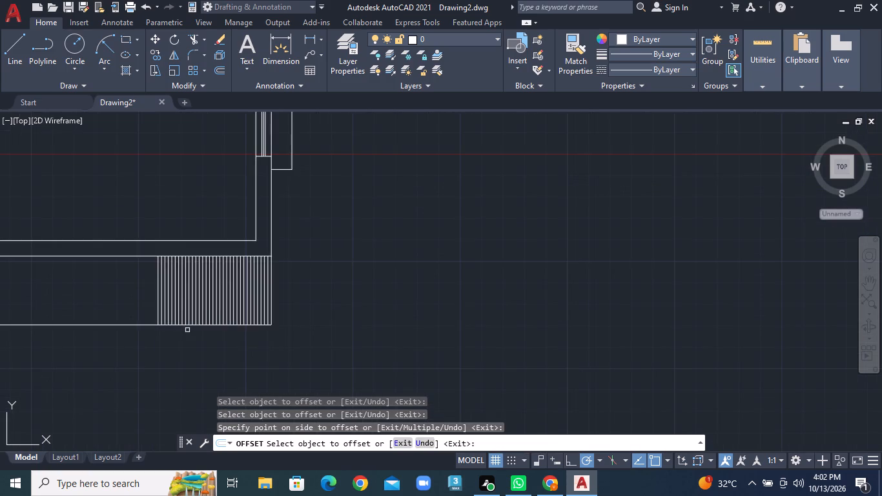
scroll(189, 331, down, 1)
middle_drag(189, 331, 419, 291)
scroll(438, 294, up, 1)
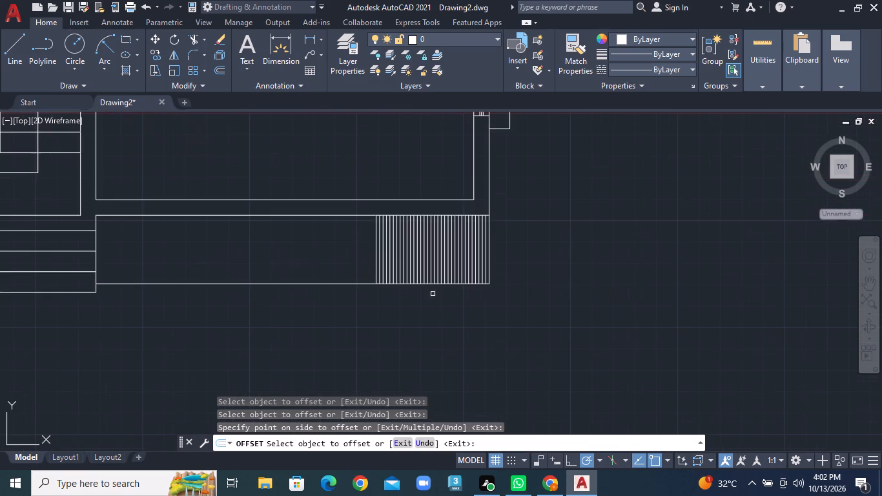
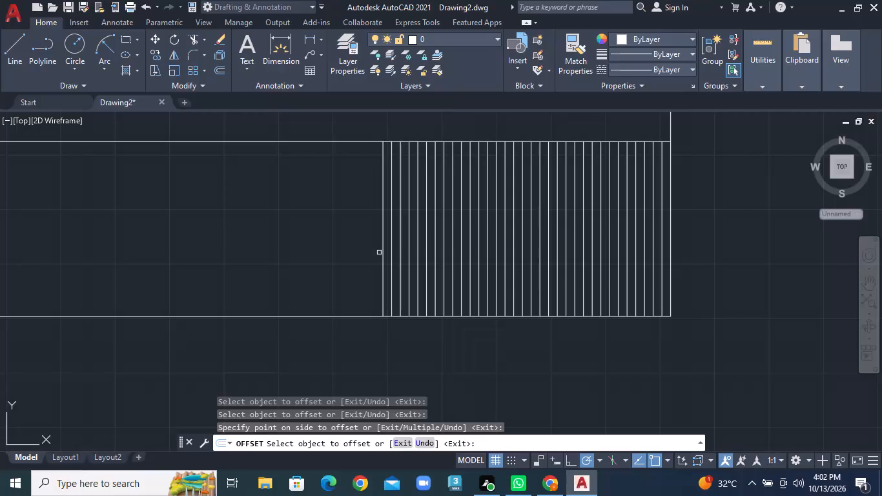
Extend the right strip's divider pattern with seven more lines, offsetting each newest line 2" toward the entrance steps.
click(384, 251)
click(353, 253)
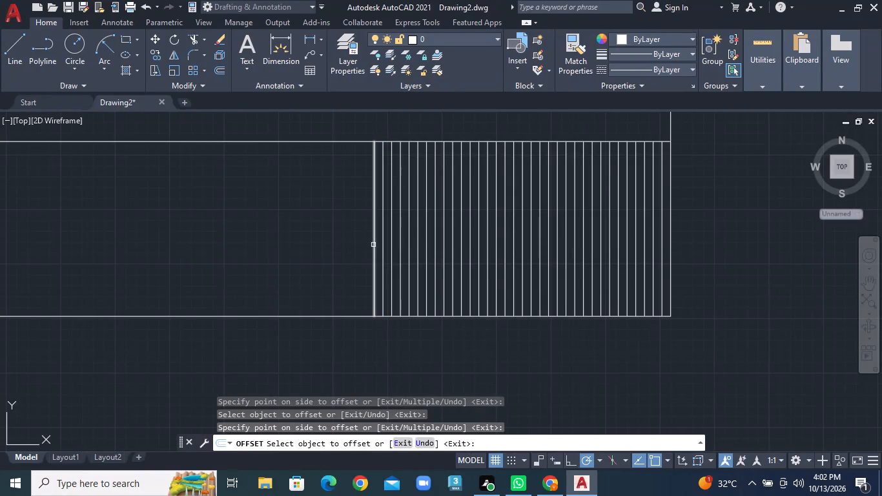
click(374, 244)
click(353, 245)
click(364, 241)
click(327, 247)
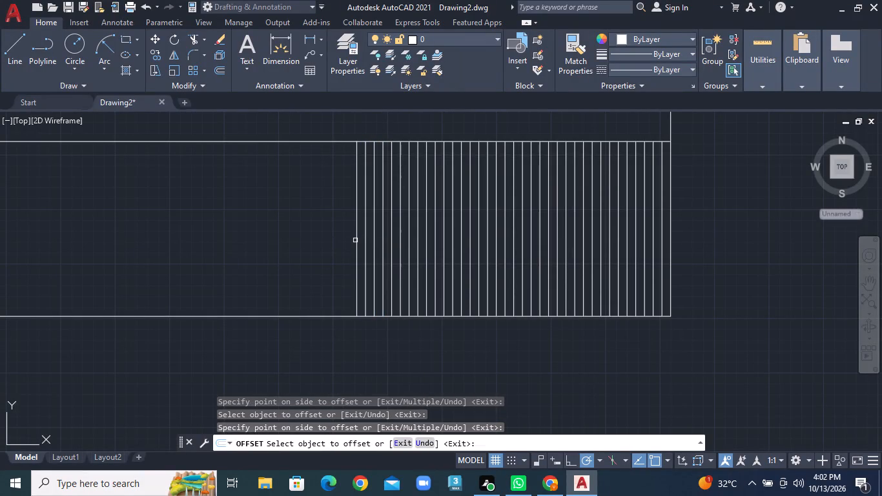
click(355, 240)
click(345, 242)
click(349, 241)
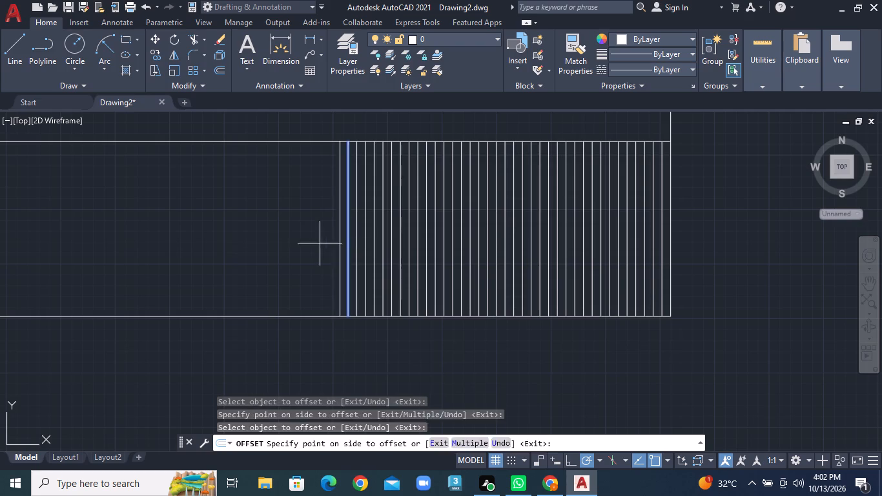
click(320, 243)
click(339, 240)
click(322, 243)
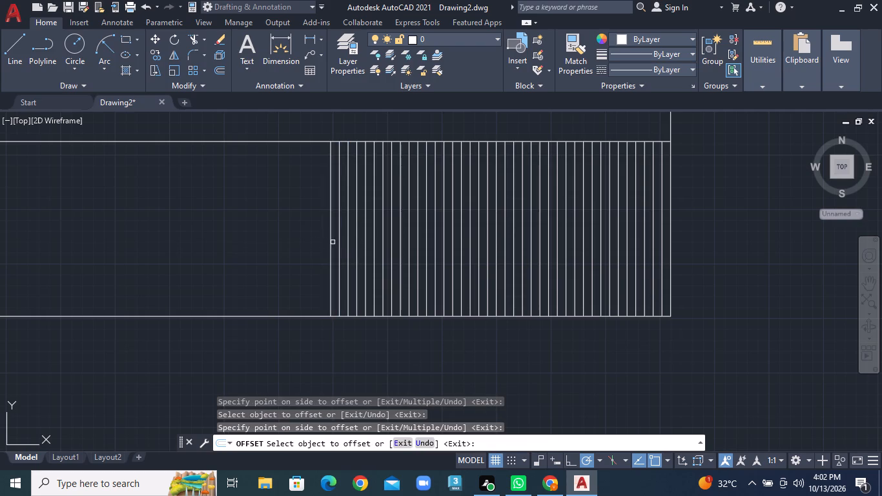
click(330, 242)
click(305, 244)
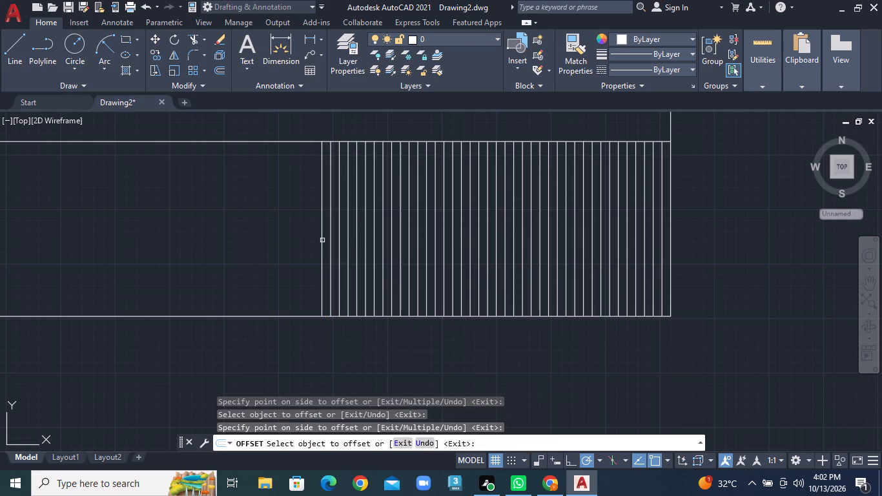
Add six more divider lines to the right strip, each offset 2" from the previous one toward the entrance steps.
click(323, 240)
click(305, 243)
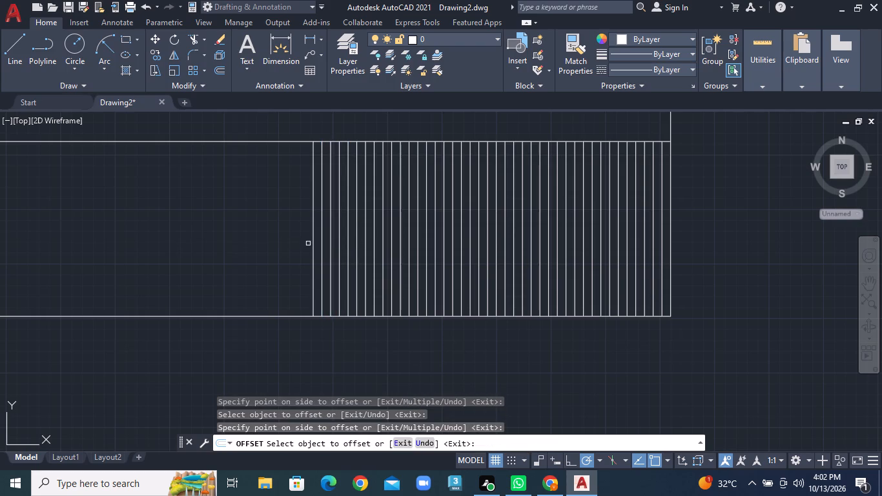
click(311, 243)
click(300, 245)
click(305, 244)
click(291, 245)
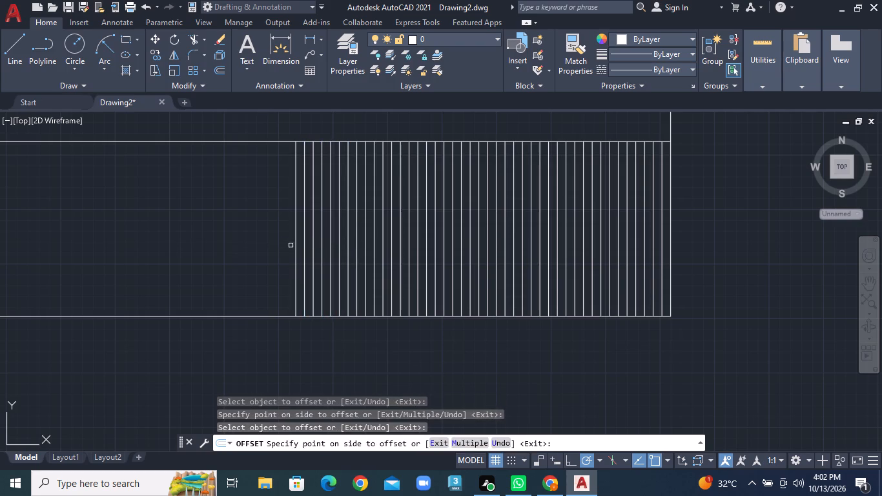
click(298, 245)
click(285, 247)
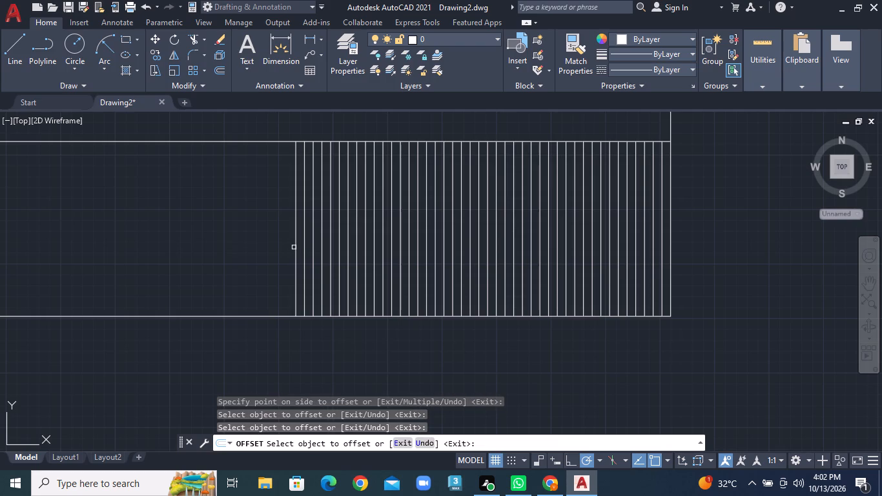
click(294, 247)
click(274, 248)
click(287, 248)
click(269, 251)
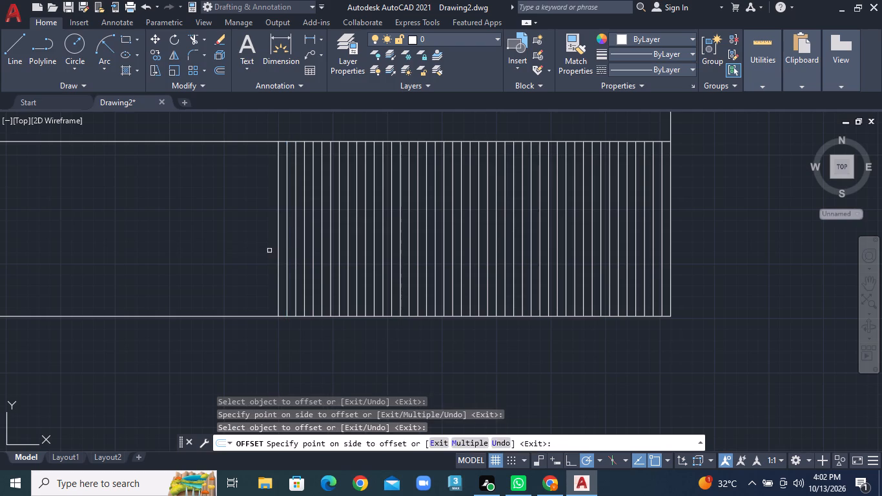
click(278, 250)
click(262, 252)
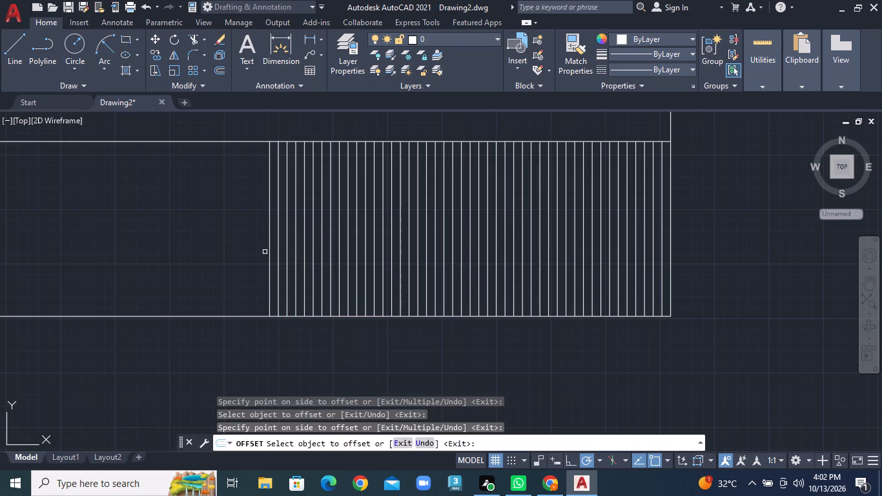
Offset the innermost divider repeatedly by 2", adding five more lines to the right strip toward the entrance steps.
click(269, 252)
click(258, 252)
click(261, 252)
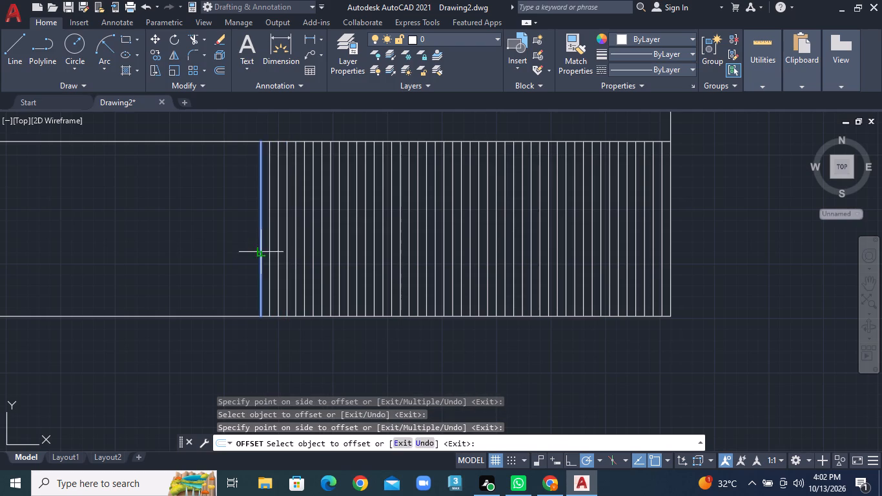
click(250, 252)
click(252, 252)
click(245, 252)
click(245, 252)
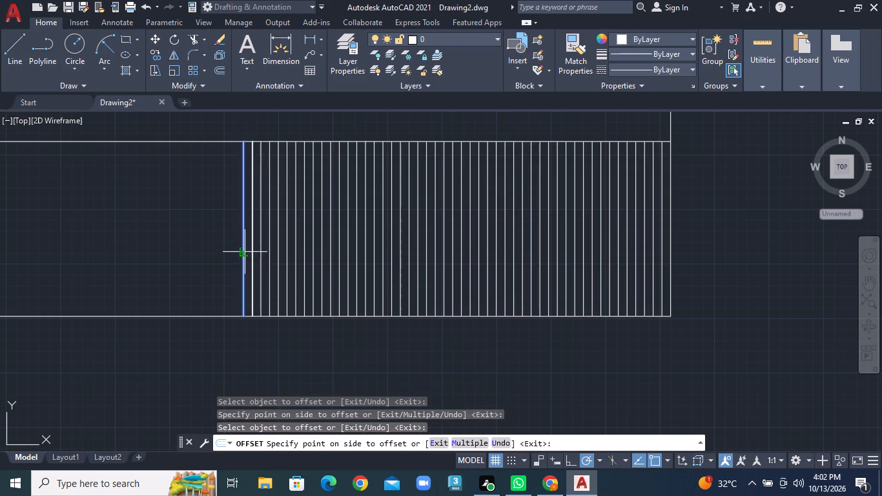
click(235, 252)
click(234, 253)
click(219, 253)
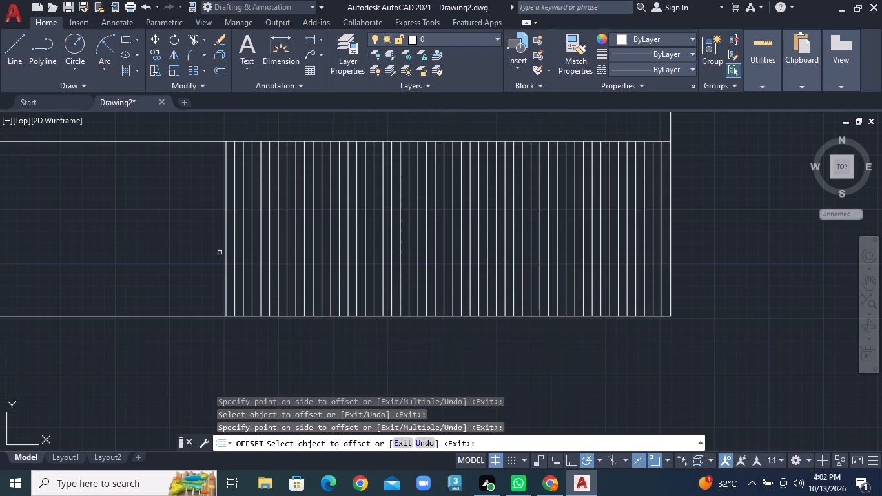
Continue the right strip's dividers with five further lines, each offset 2" from the last toward the entrance steps.
scroll(229, 273, down, 2)
middle_drag(256, 276, 365, 275)
scroll(344, 262, up, 3)
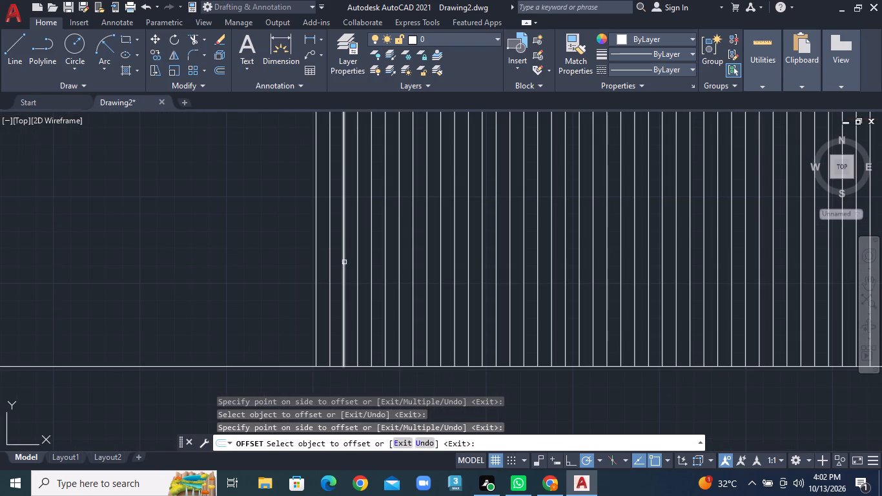
click(314, 247)
click(293, 253)
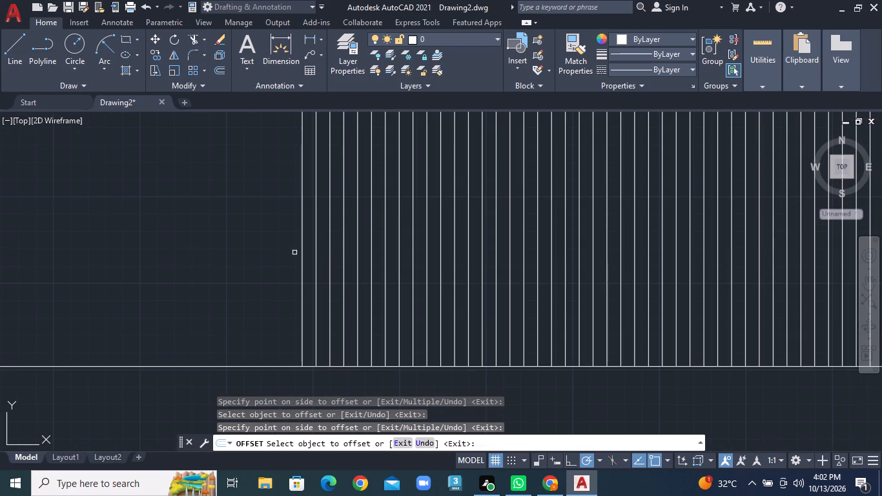
click(302, 251)
click(271, 254)
click(289, 254)
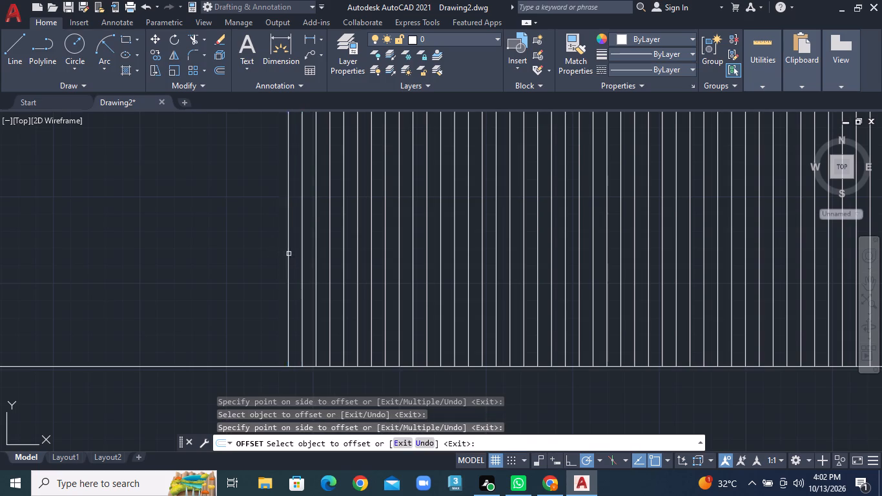
click(252, 257)
click(278, 251)
double_click(274, 251)
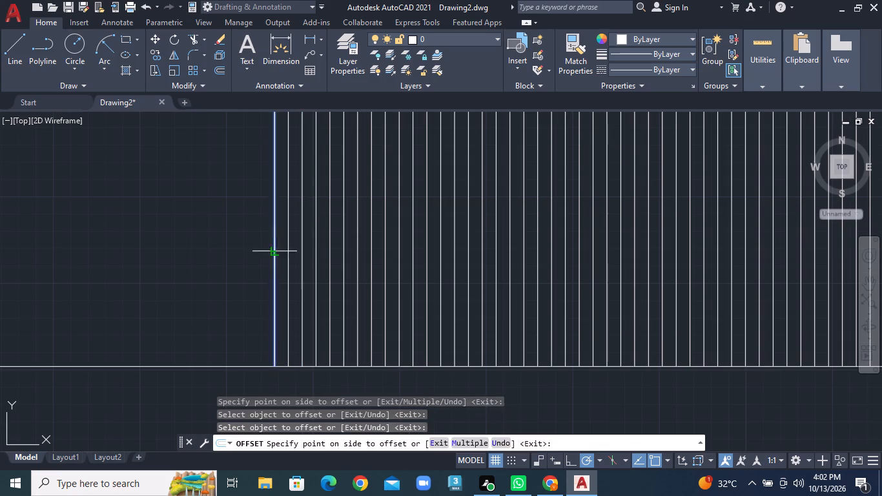
click(235, 256)
click(260, 251)
click(223, 258)
Add another five divider lines to the right strip by offsetting each newest line 2" toward the entrance steps.
scroll(238, 281, down, 2)
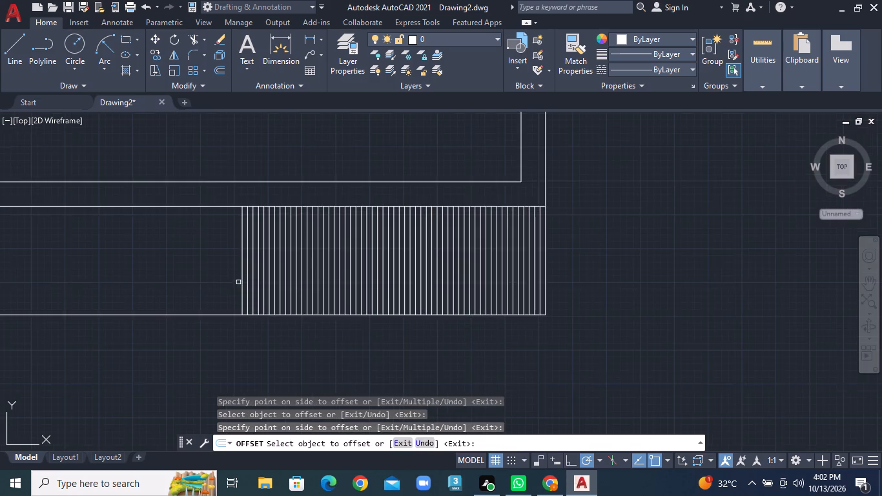
middle_drag(238, 285, 416, 298)
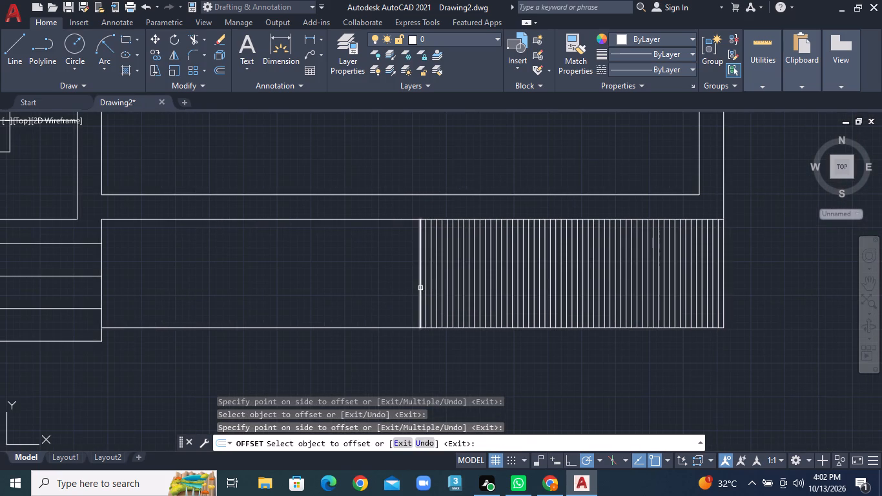
click(420, 288)
click(398, 291)
click(415, 284)
click(385, 286)
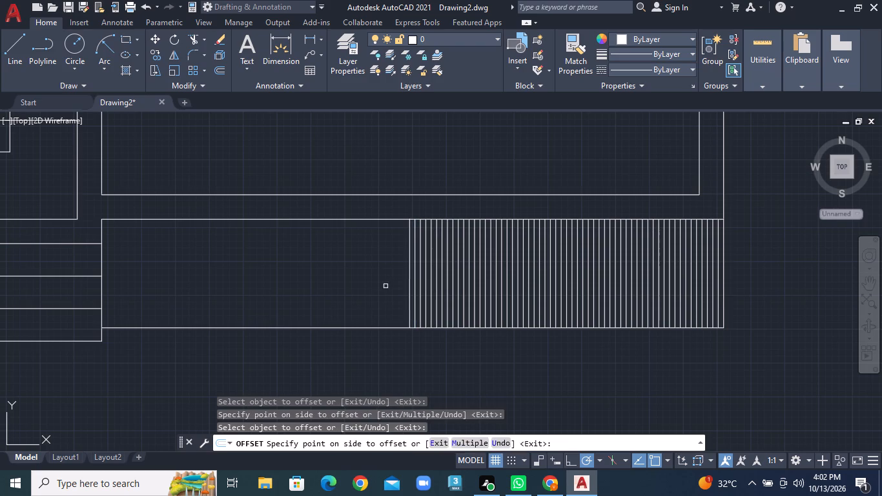
click(410, 280)
click(381, 285)
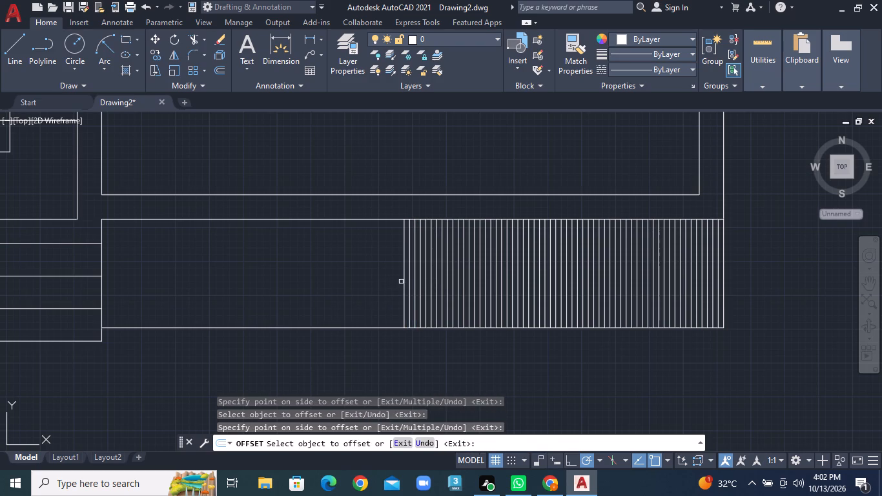
click(403, 280)
click(392, 281)
click(400, 278)
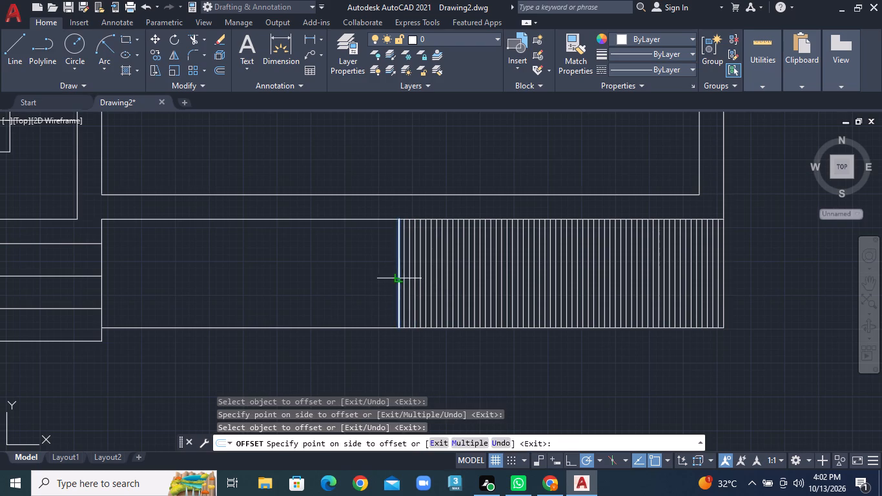
click(373, 284)
Add four more dividers to the right strip, each offset 2" from the previous line toward the entrance steps.
click(391, 279)
click(360, 285)
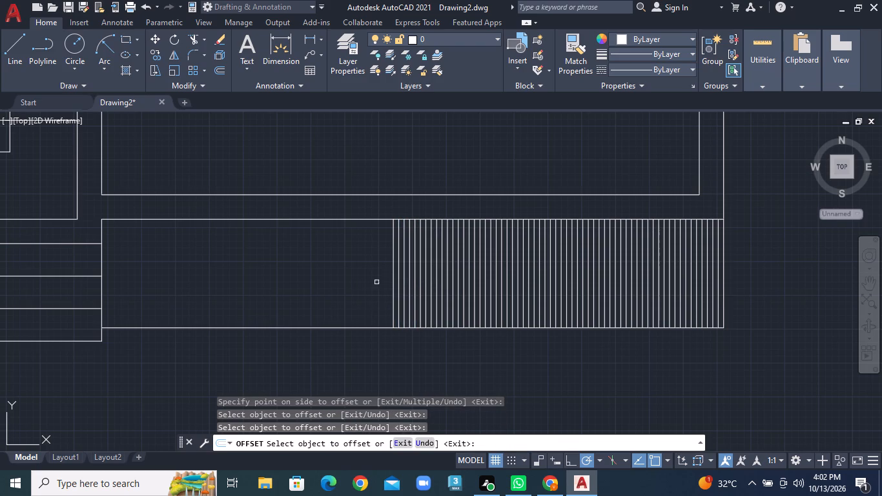
click(393, 276)
click(372, 279)
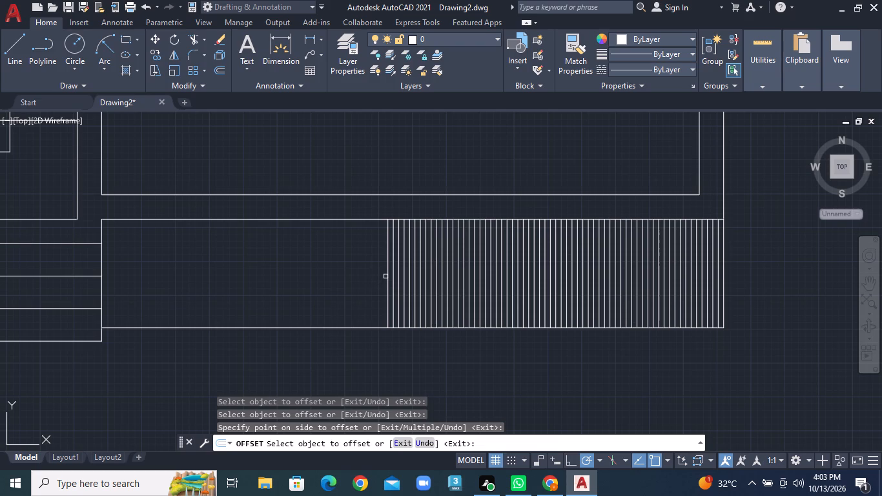
click(385, 276)
click(387, 275)
click(347, 283)
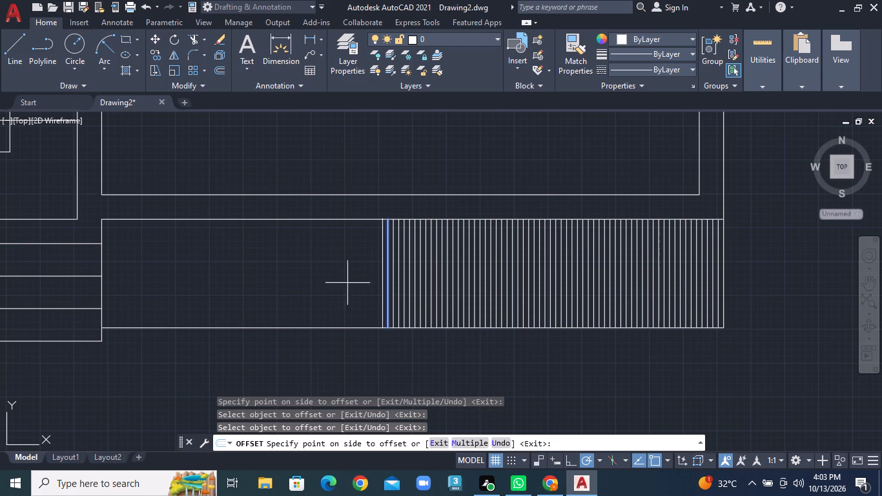
click(382, 264)
click(351, 272)
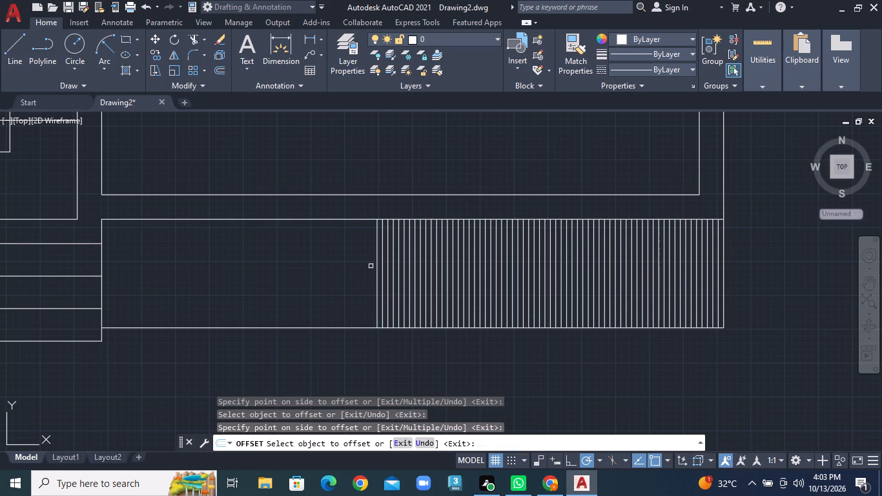
click(376, 265)
click(360, 269)
Extend the right strip's dividers with six more lines, offsetting the innermost line by 2" each time toward the entrance steps.
click(372, 263)
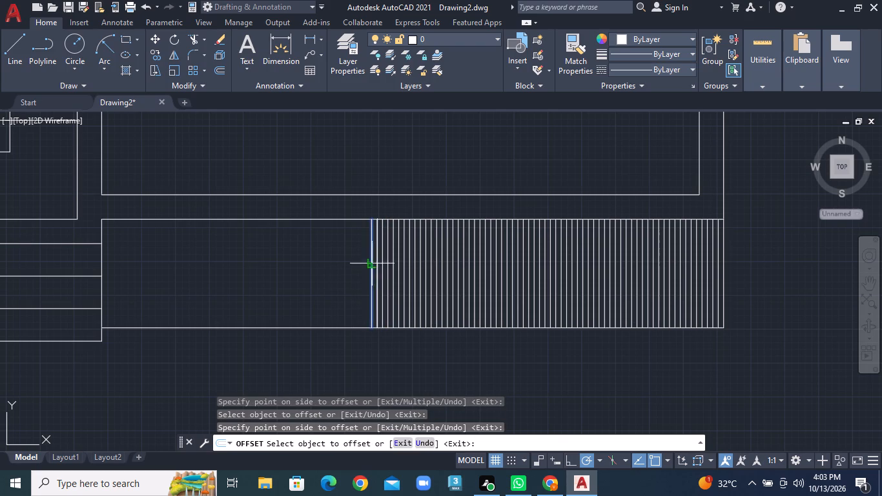
click(356, 268)
click(366, 266)
click(346, 267)
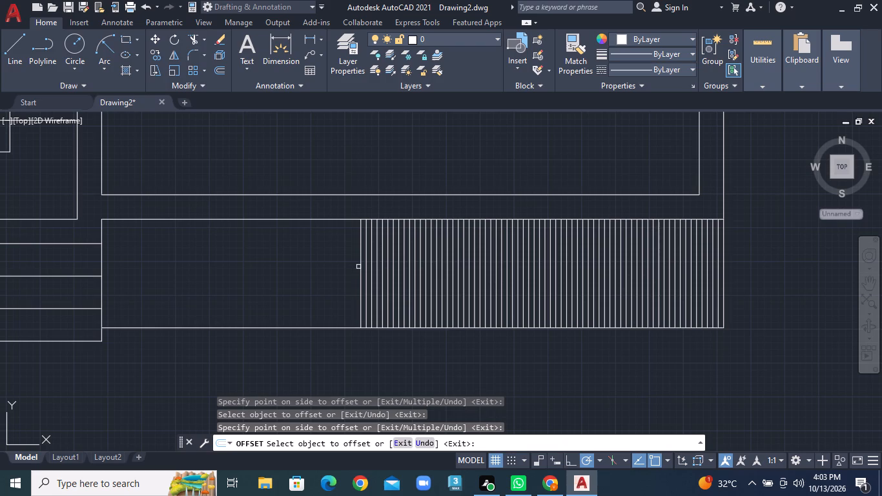
click(358, 267)
click(359, 267)
click(336, 273)
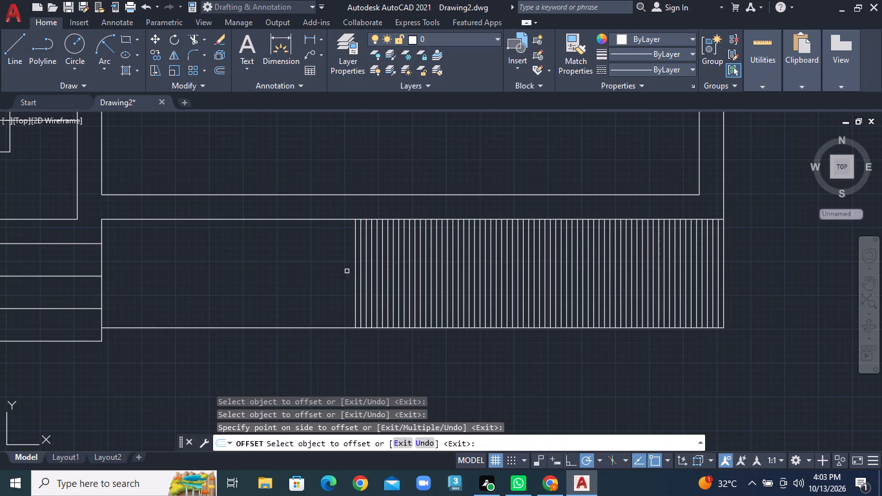
click(354, 269)
click(341, 271)
click(348, 271)
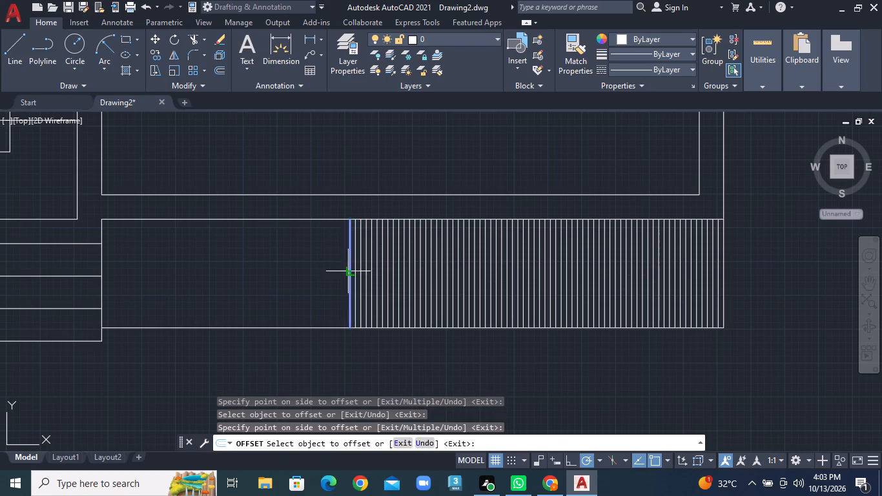
click(330, 274)
click(344, 273)
click(320, 277)
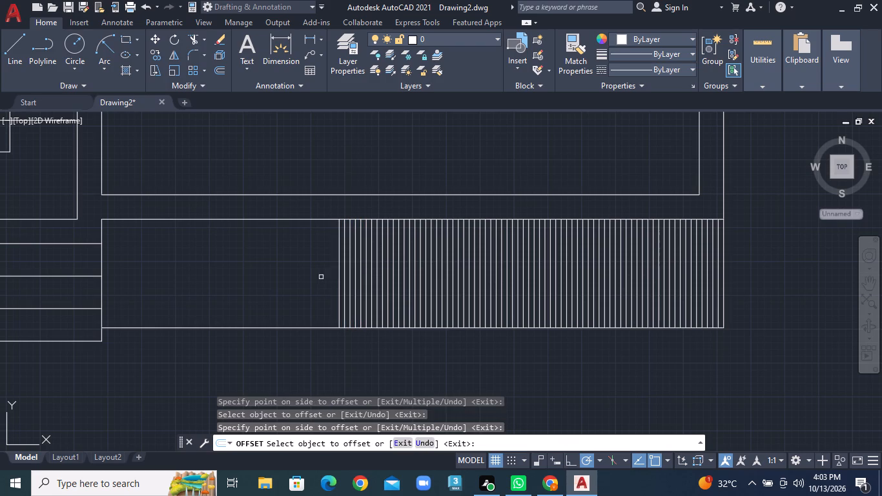
Offset the newest divider by 2" repeatedly, adding four more lines to the right strip toward the entrance steps.
click(338, 276)
click(314, 282)
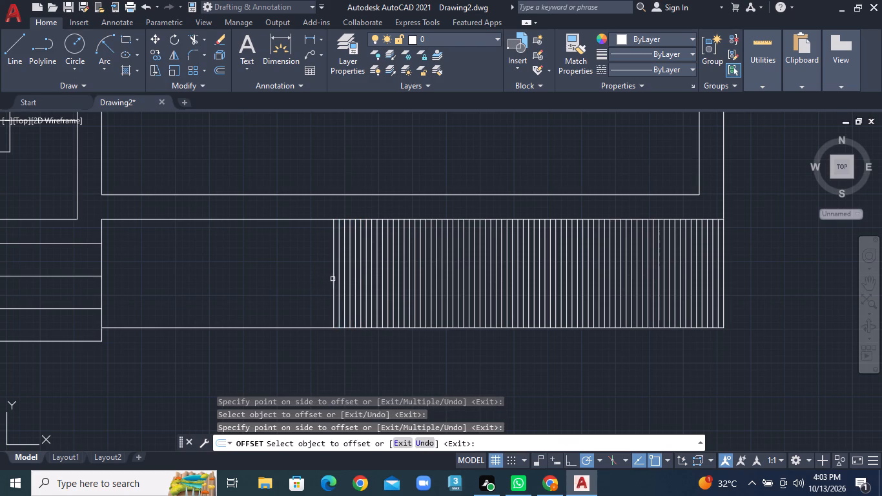
click(333, 279)
click(320, 280)
double_click(326, 280)
click(313, 284)
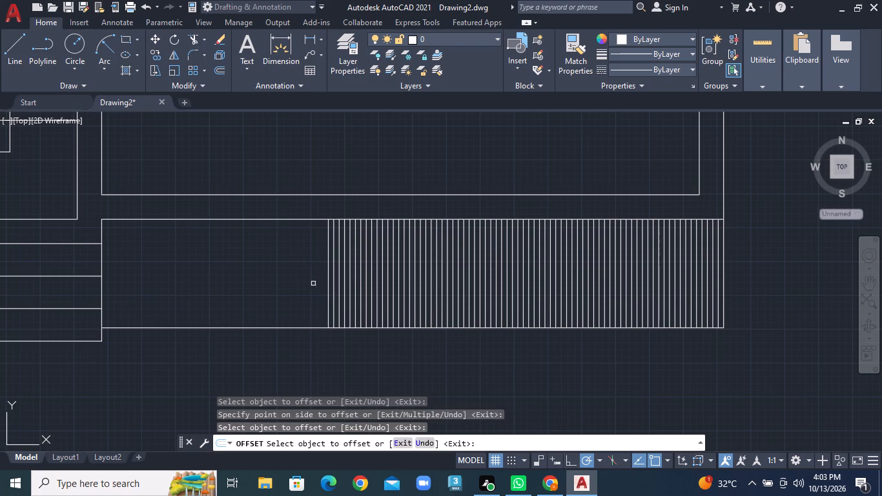
click(329, 280)
click(305, 285)
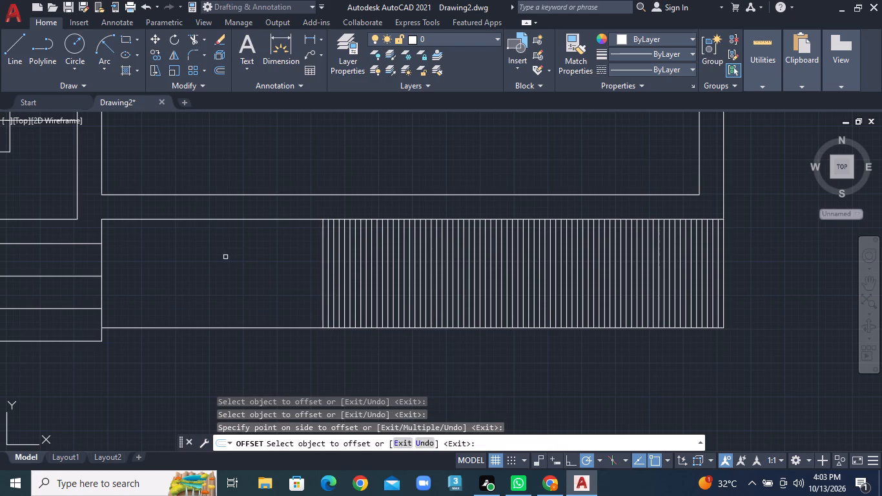
click(323, 253)
click(305, 251)
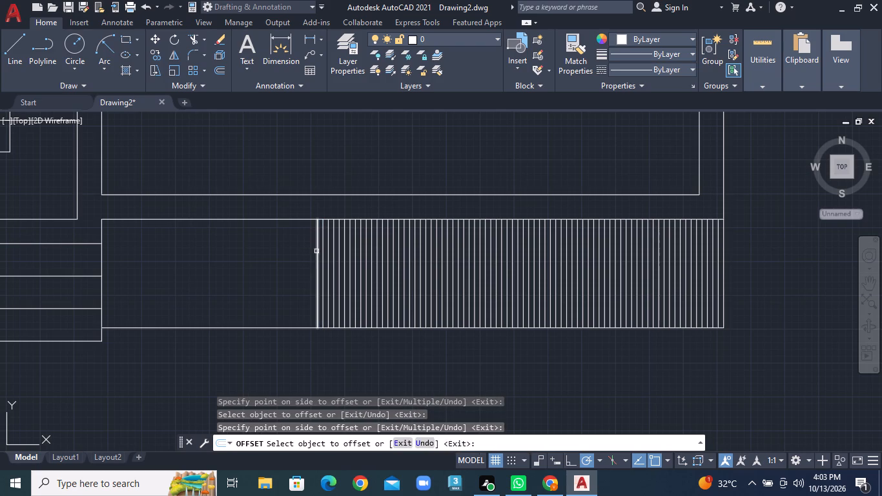
Extend the right strip's dividers with six more lines, offsetting the newest line 2" each time toward the entrance steps.
click(316, 251)
click(297, 251)
click(311, 251)
click(287, 251)
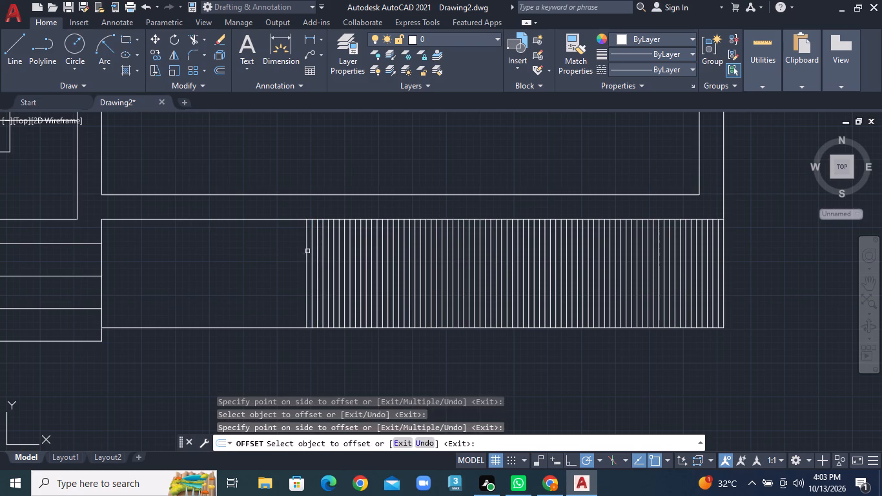
click(307, 251)
click(285, 251)
click(302, 251)
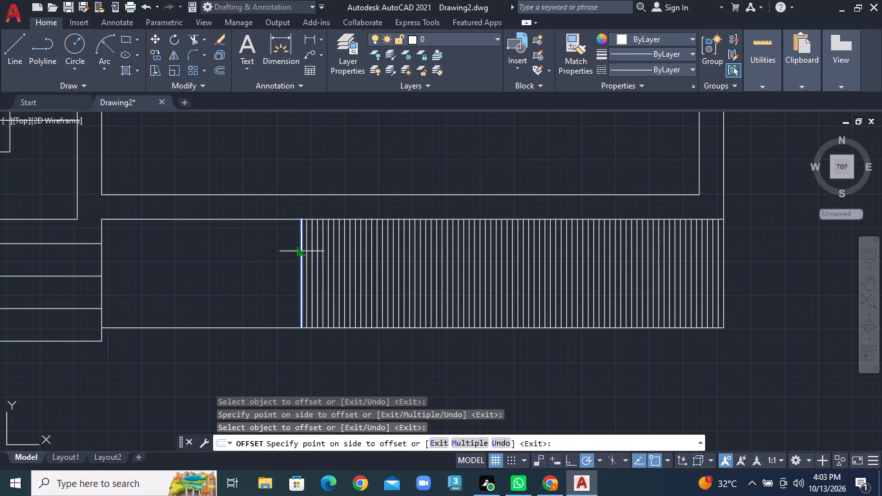
click(283, 251)
click(295, 251)
click(291, 251)
click(291, 251)
click(279, 251)
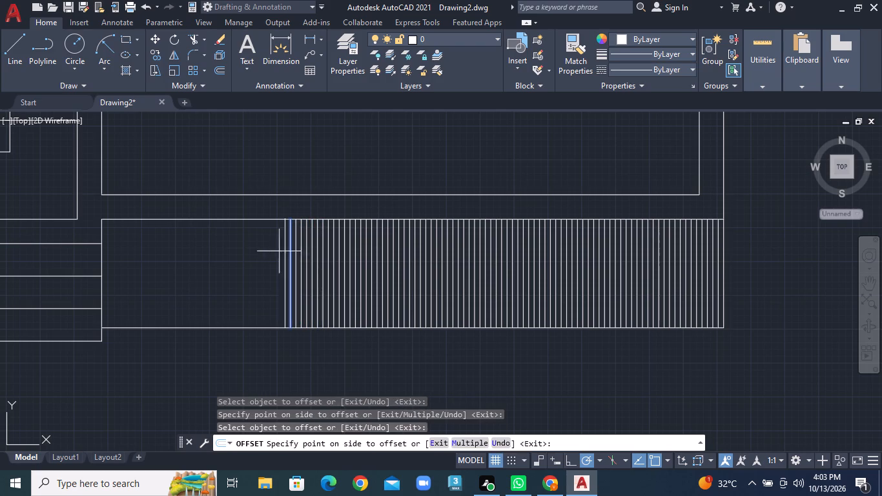
Add another six dividers to the right strip, each offset 2" from the previous one toward the entrance steps.
click(285, 251)
click(277, 251)
click(279, 251)
click(266, 251)
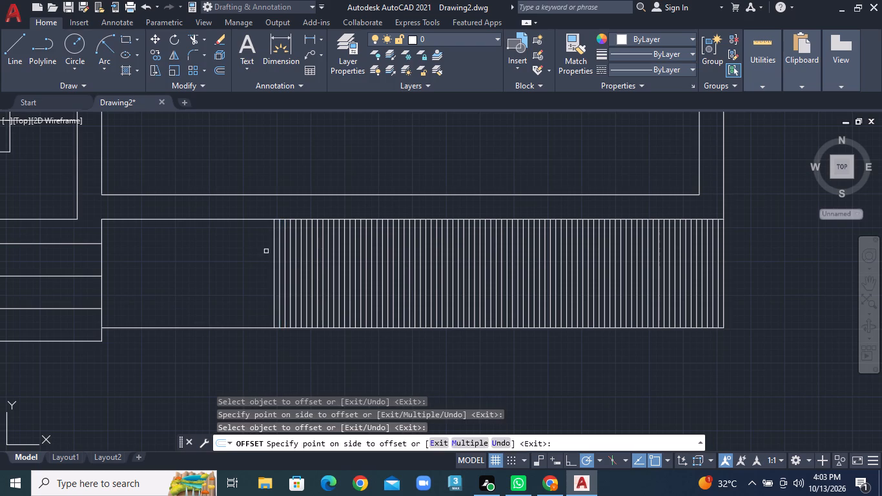
click(274, 251)
click(265, 253)
click(270, 253)
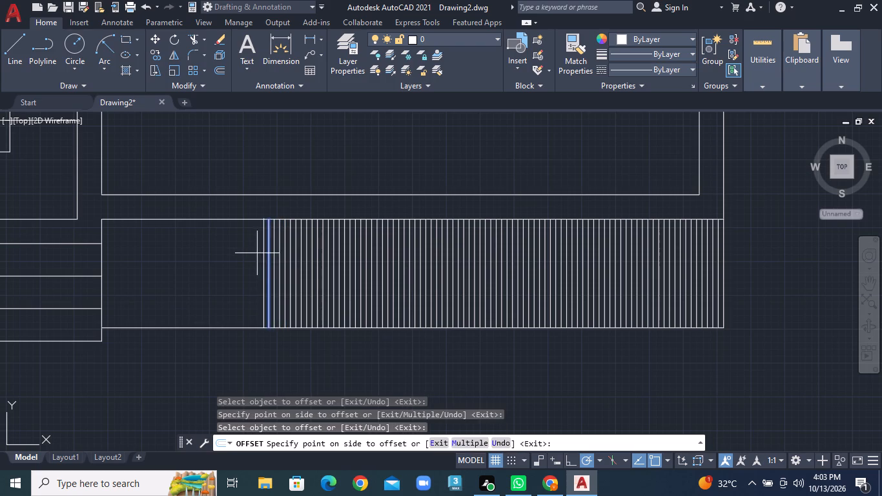
click(254, 253)
click(263, 253)
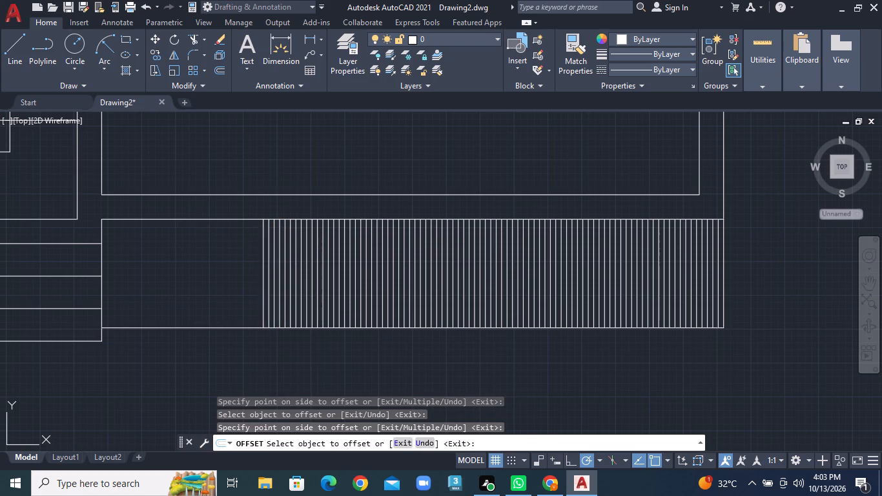
click(254, 253)
click(256, 253)
click(249, 253)
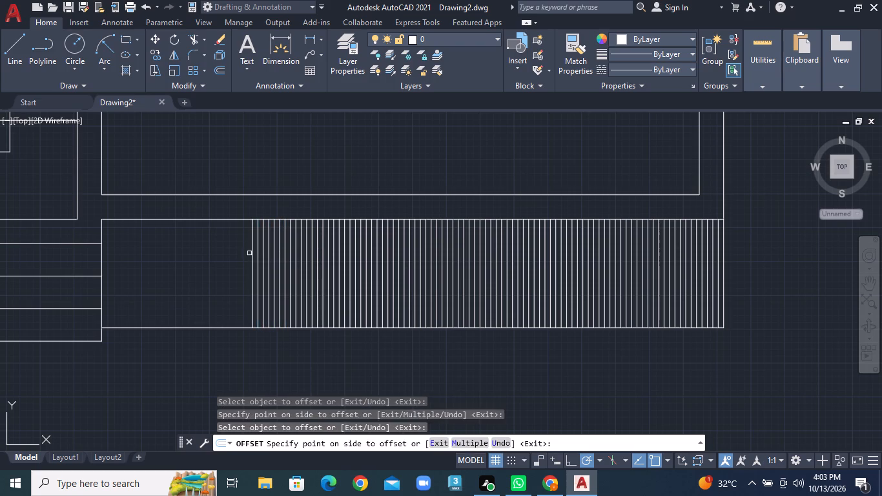
Offset the innermost divider of the right strip by 2" repeatedly, adding six more lines toward the entrance steps.
click(252, 253)
click(247, 254)
click(248, 254)
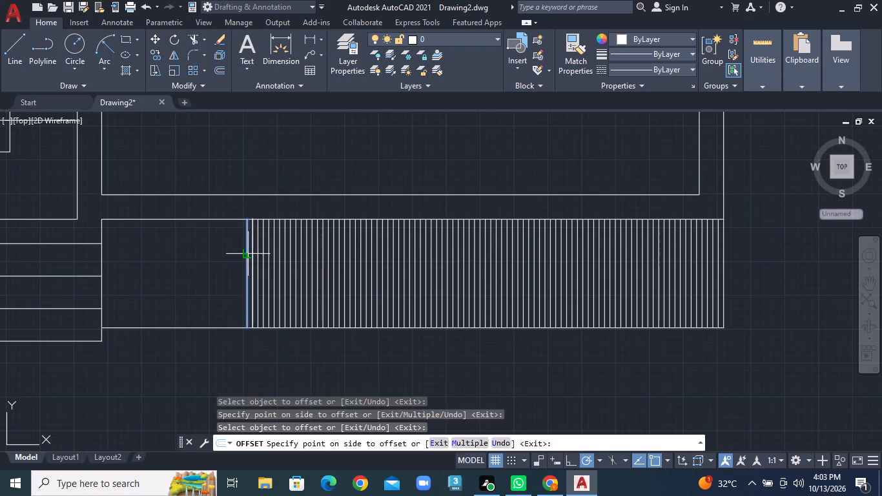
click(225, 254)
click(243, 254)
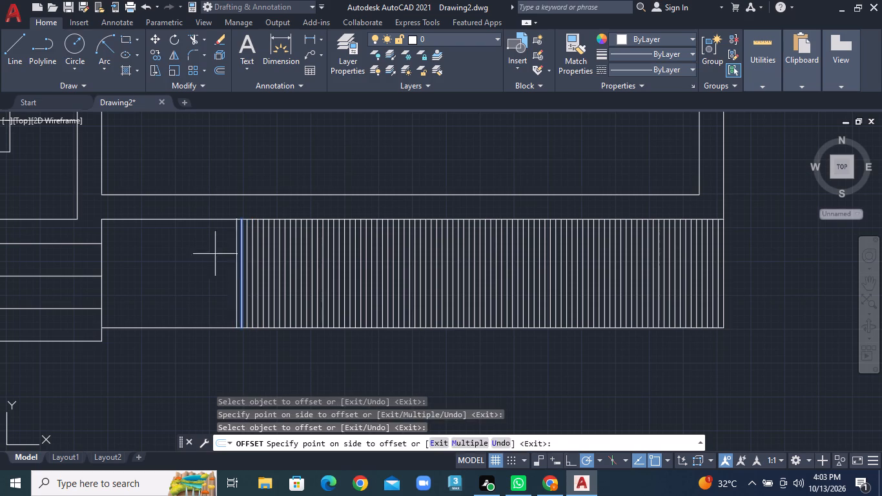
click(215, 254)
click(236, 254)
click(226, 254)
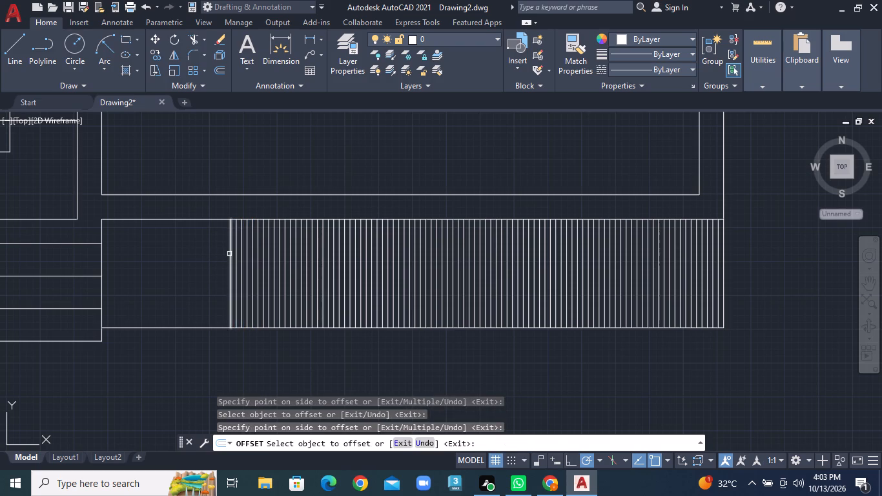
click(229, 254)
click(214, 254)
click(227, 254)
click(198, 254)
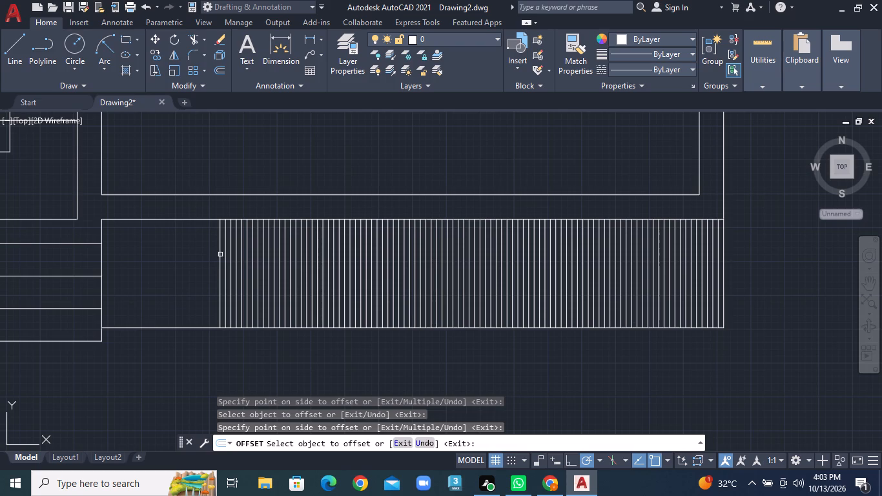
Continue the right strip's dividers with six more lines at 2" spacing toward the entrance steps.
click(220, 254)
click(189, 256)
click(214, 254)
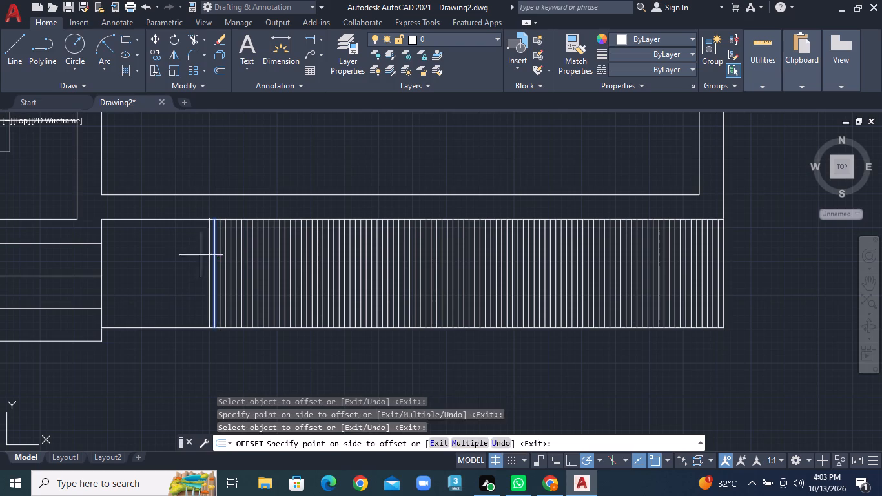
click(196, 256)
click(209, 256)
click(198, 256)
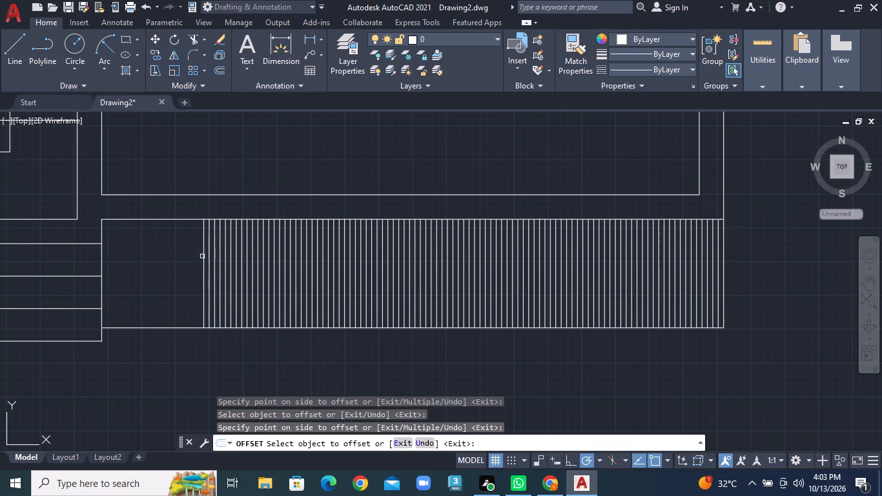
click(203, 256)
click(192, 257)
click(197, 257)
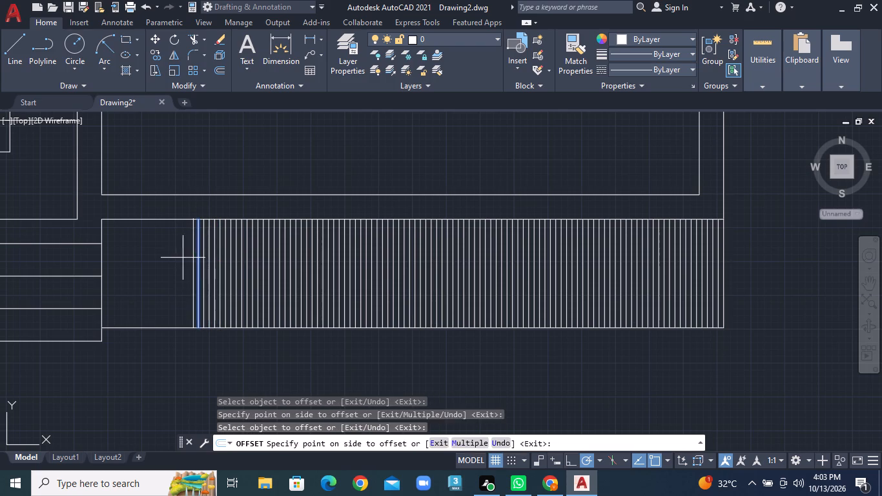
click(182, 258)
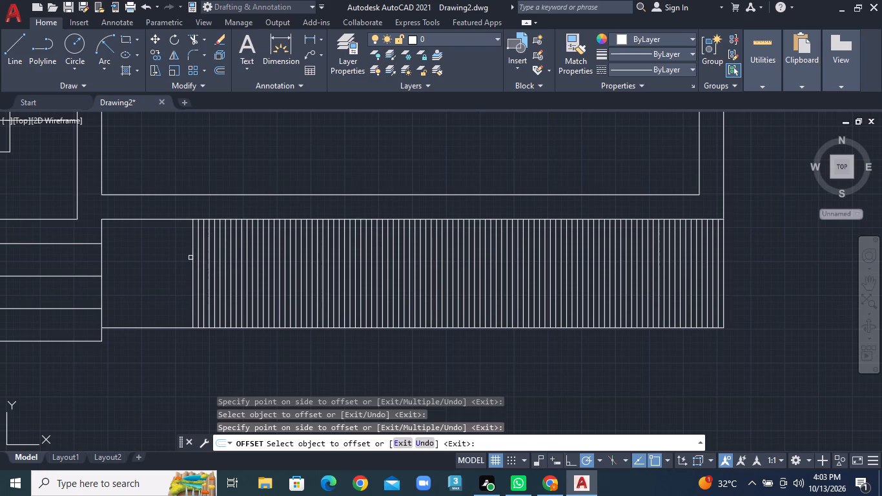
click(191, 258)
click(189, 259)
Add six further dividers to the right strip by offsetting each newest line 2" toward the entrance steps.
click(188, 259)
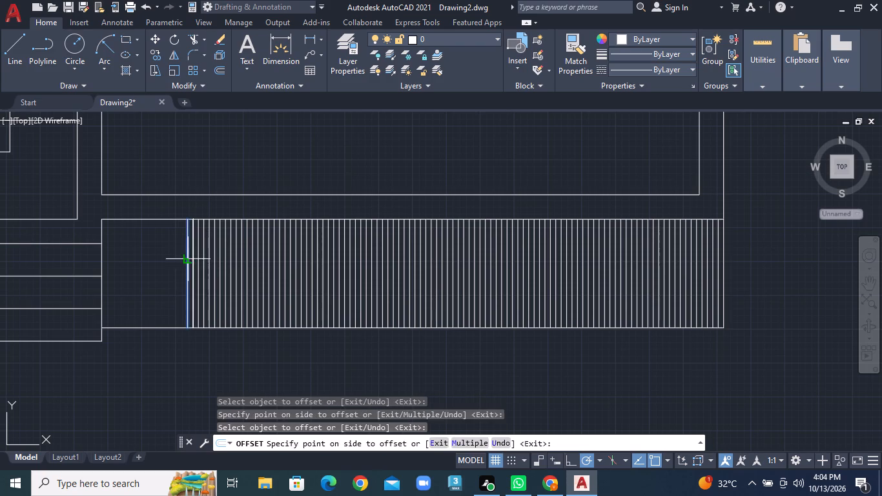
click(174, 260)
click(181, 258)
click(163, 260)
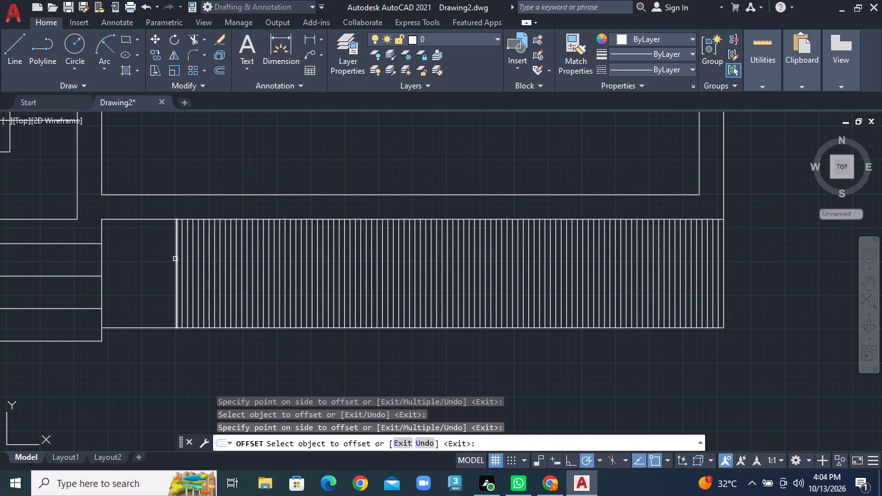
click(175, 259)
click(168, 259)
click(171, 259)
click(158, 260)
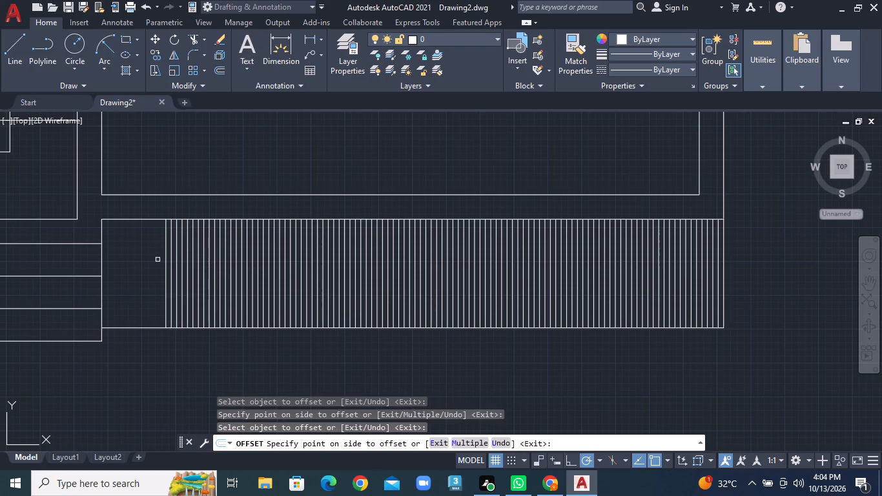
click(165, 259)
click(156, 259)
click(162, 259)
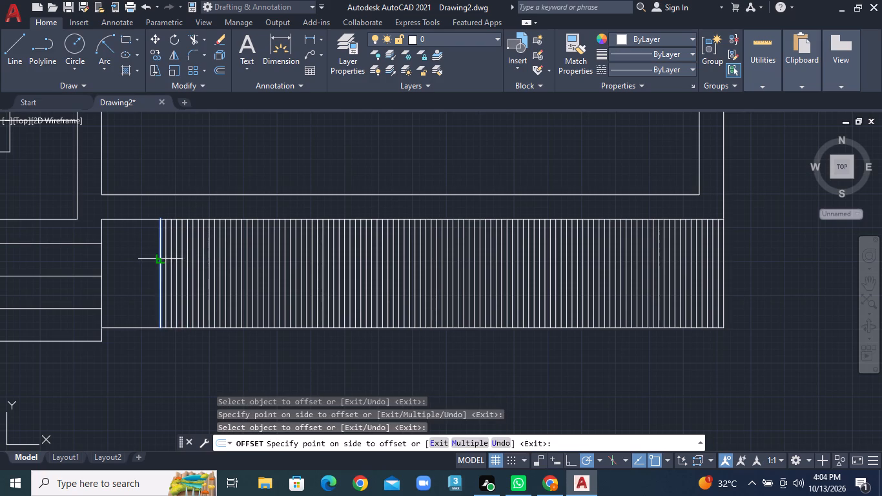
click(144, 261)
Offset the newest divider by 2" repeatedly, adding five more lines to the right strip toward the entrance steps.
click(154, 261)
click(145, 261)
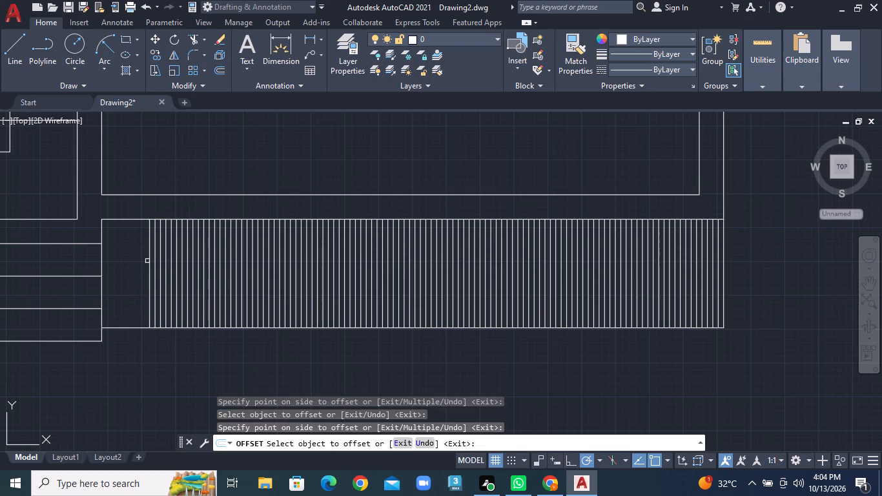
click(149, 261)
click(142, 261)
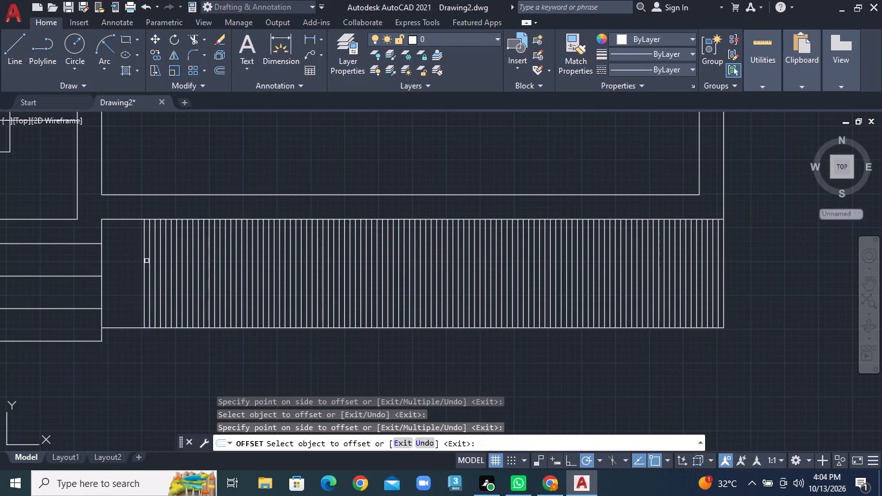
click(145, 261)
click(130, 263)
click(138, 261)
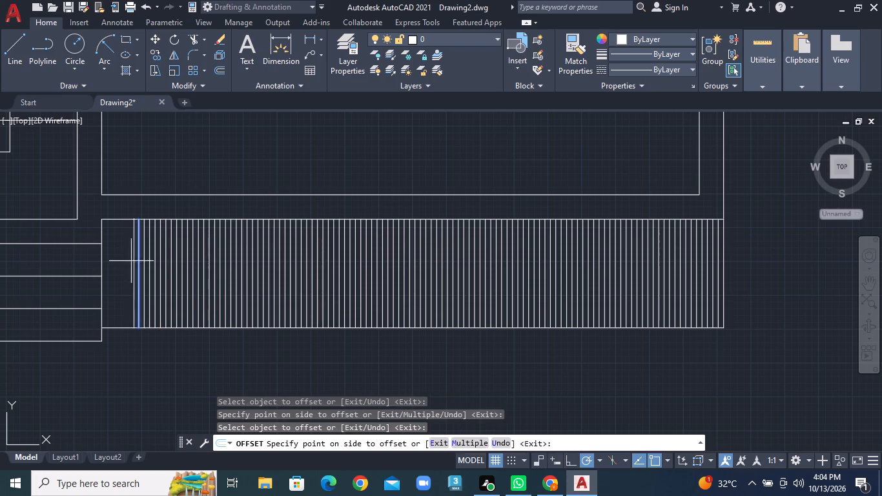
click(130, 261)
click(133, 261)
click(123, 262)
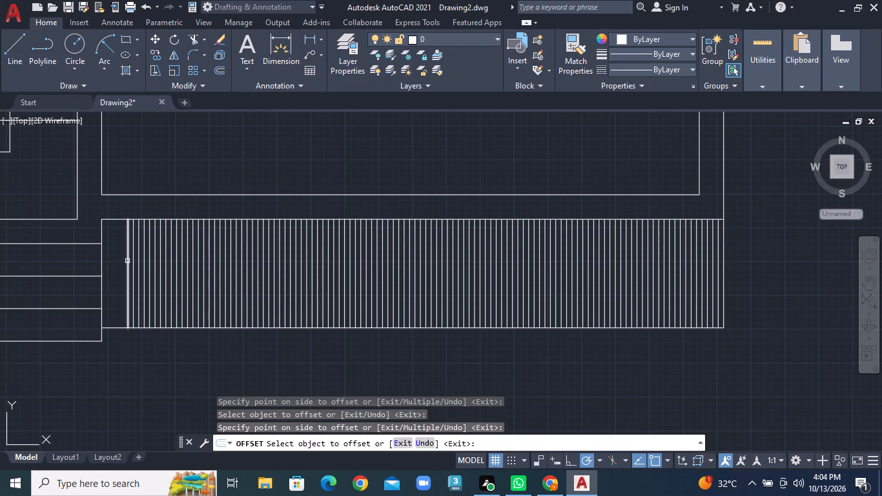
Fill the remaining gap beside the entrance steps with four last dividers, each offset 2" from the previous line.
click(127, 261)
click(121, 262)
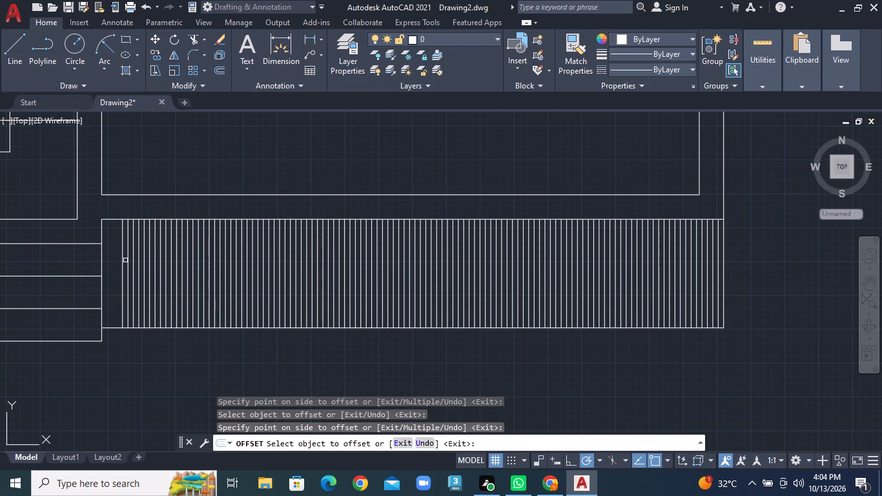
click(123, 262)
click(111, 262)
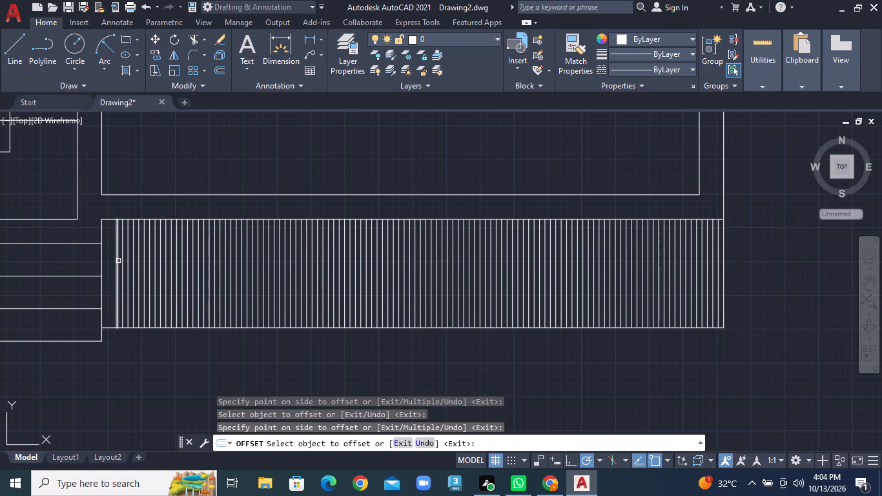
click(118, 261)
click(111, 262)
click(111, 262)
click(109, 262)
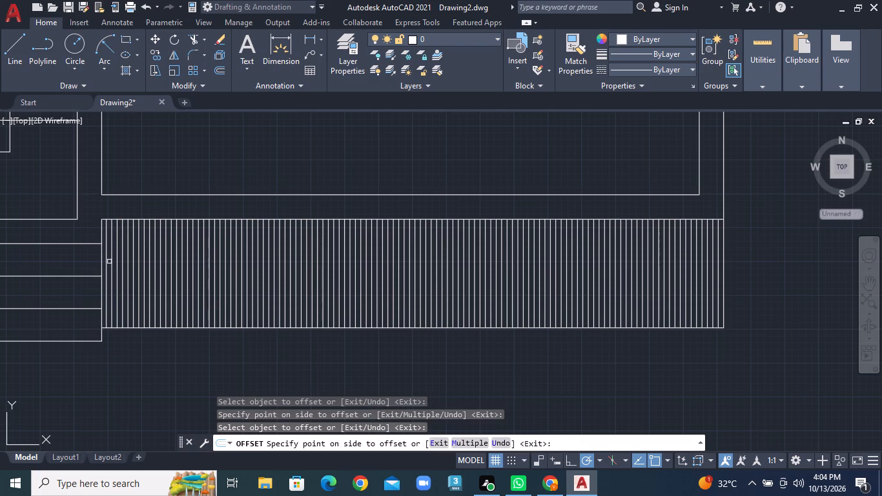
Draw a small, narrow ellipse tilted down to the right inside the left front strip, near its outer left end.
scroll(145, 291, down, 1)
scroll(225, 289, down, 2)
middle_drag(207, 291, 376, 289)
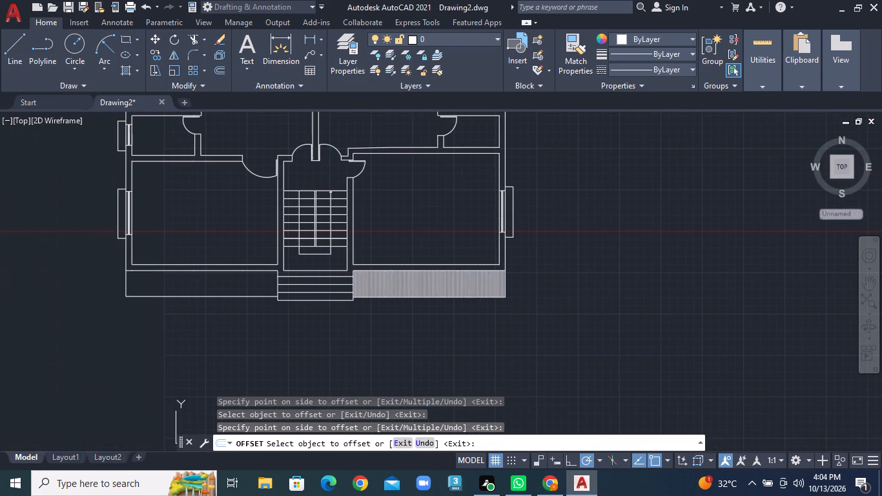
scroll(241, 282, up, 1)
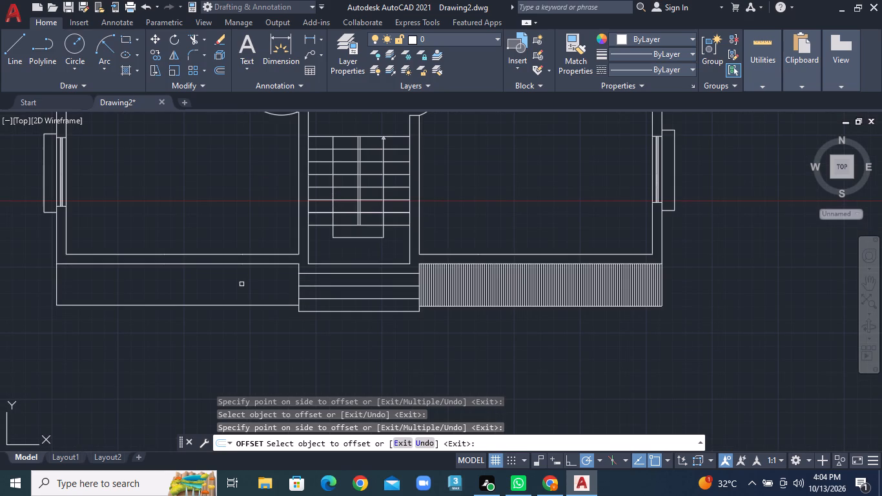
click(134, 52)
click(149, 100)
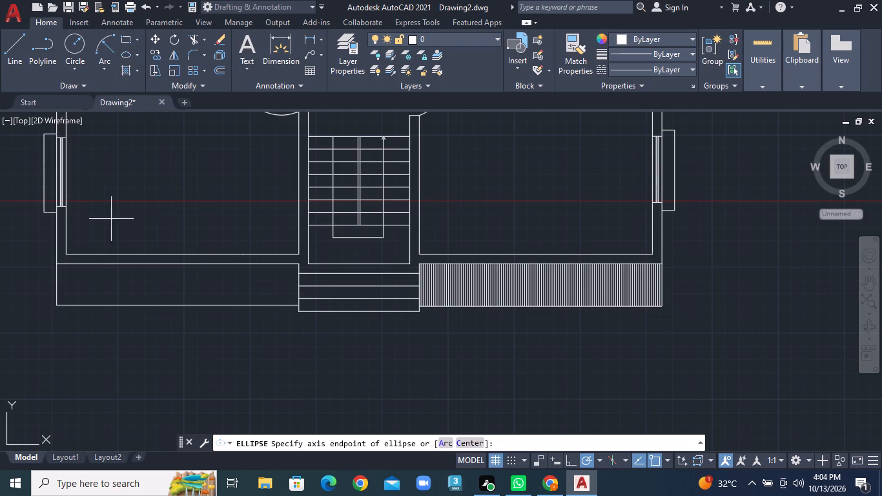
middle_drag(130, 238, 280, 210)
scroll(269, 217, up, 2)
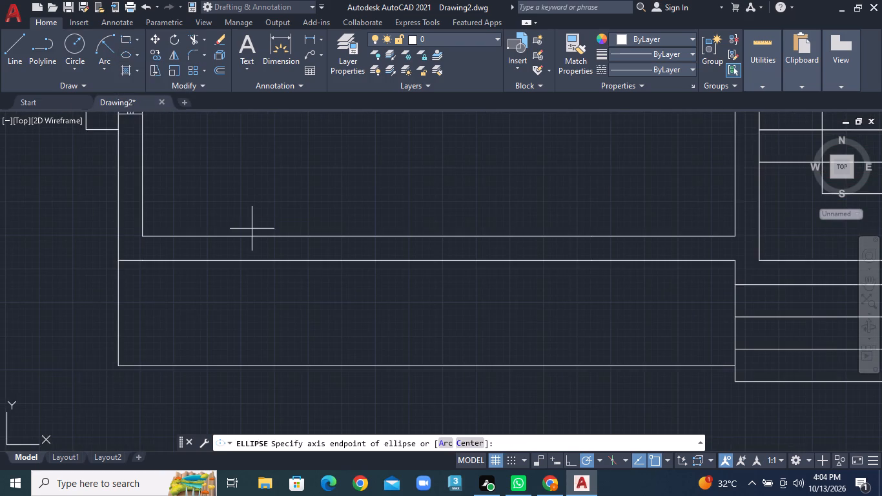
middle_drag(250, 229, 195, 172)
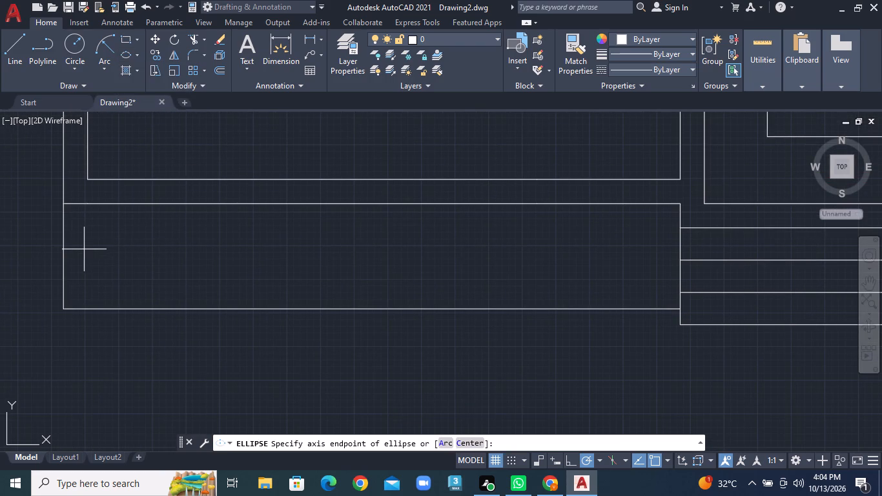
click(84, 249)
click(118, 267)
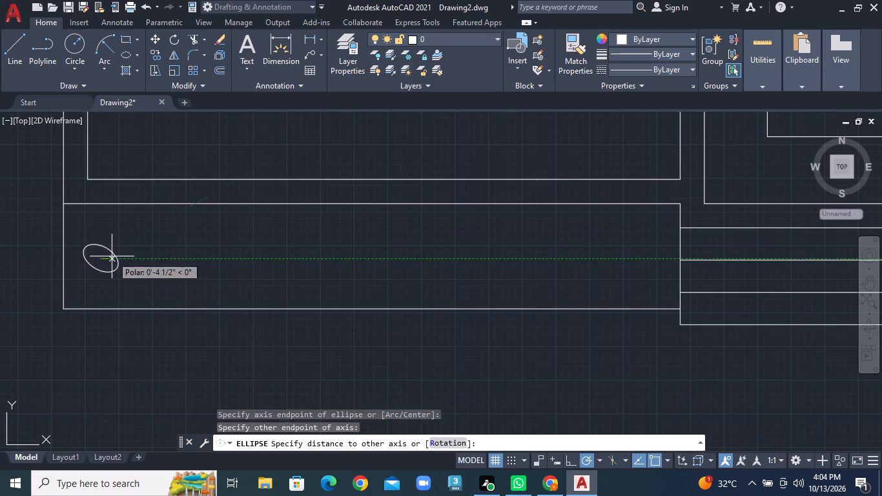
click(105, 253)
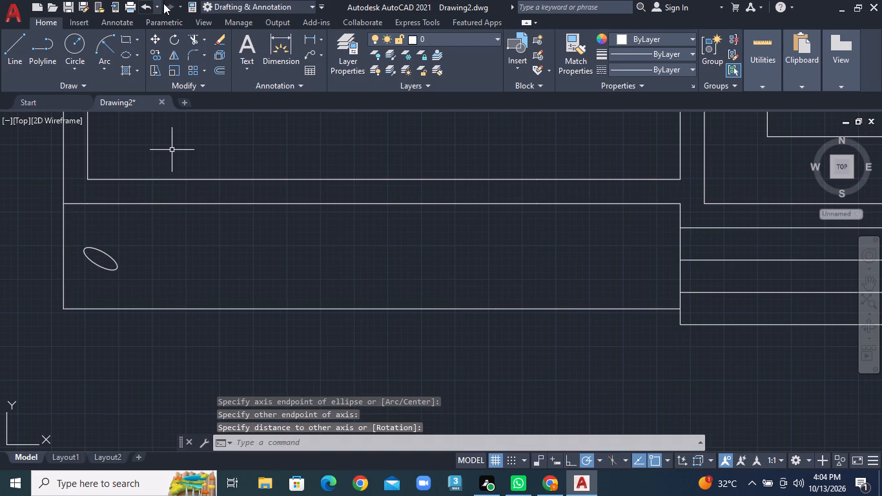
Draw a small ellipse slanting up and to the right from the tilted ellipse's upper edge, near its lower-right end.
click(136, 57)
click(139, 99)
scroll(14, 314, up, 1)
scroll(120, 253, up, 1)
middle_drag(203, 193, 473, 231)
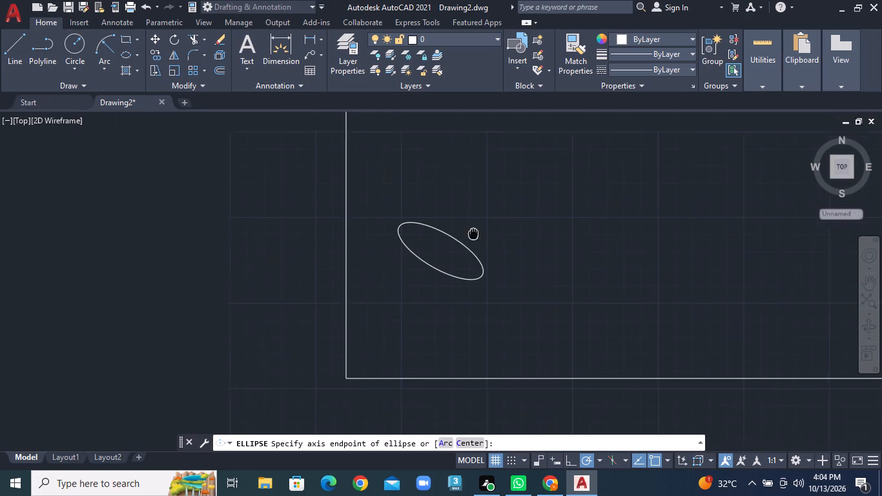
middle_drag(473, 231, 464, 210)
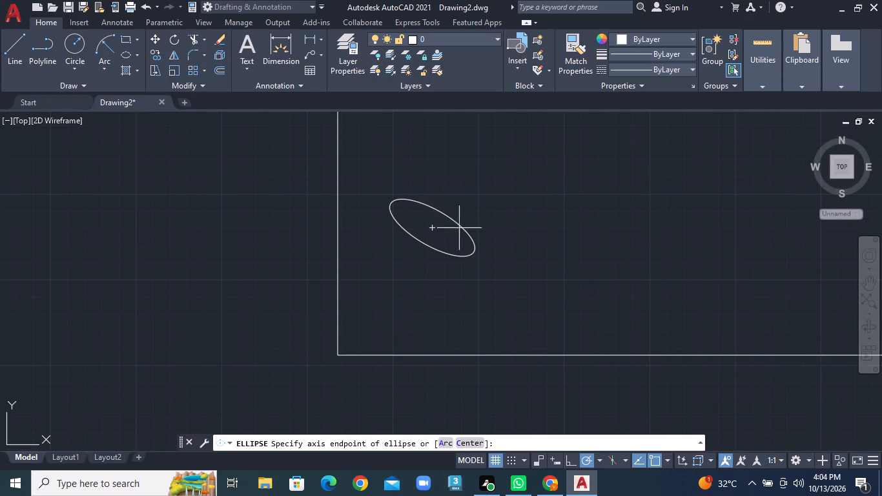
click(462, 225)
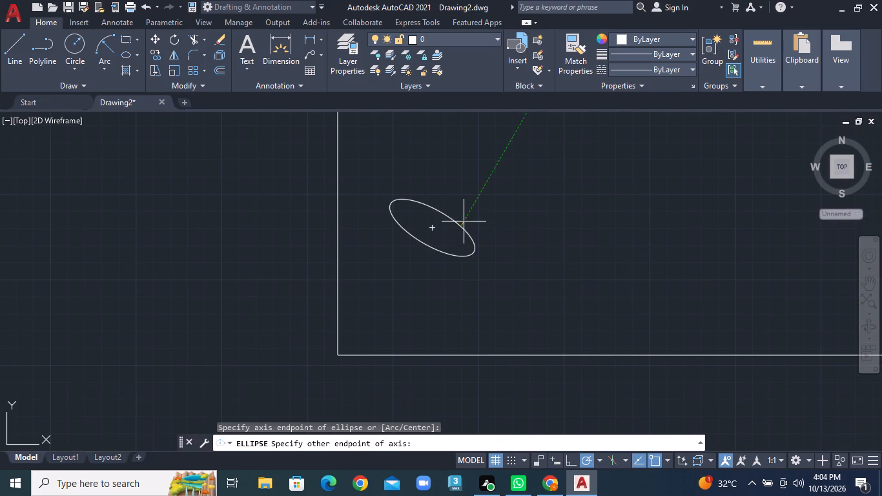
click(490, 191)
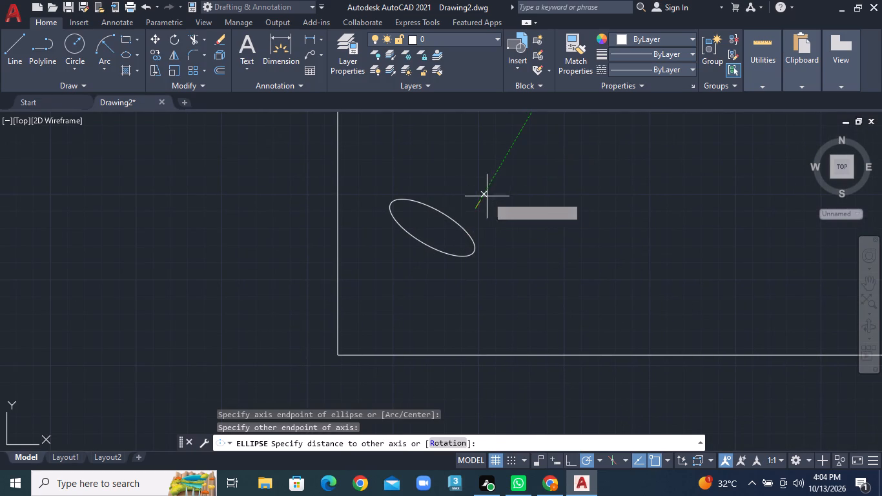
click(477, 198)
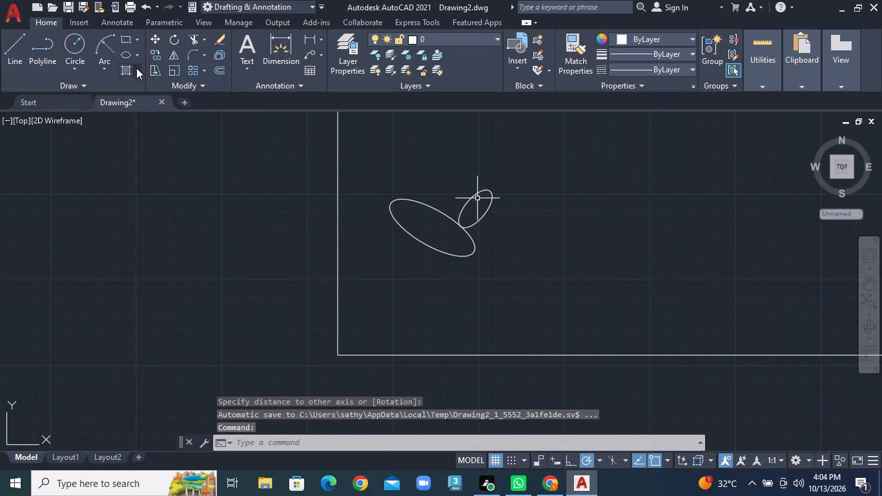
Draw a second small up-right slanting ellipse on the tilted ellipse's upper edge, near its upper-left end.
click(134, 54)
click(158, 99)
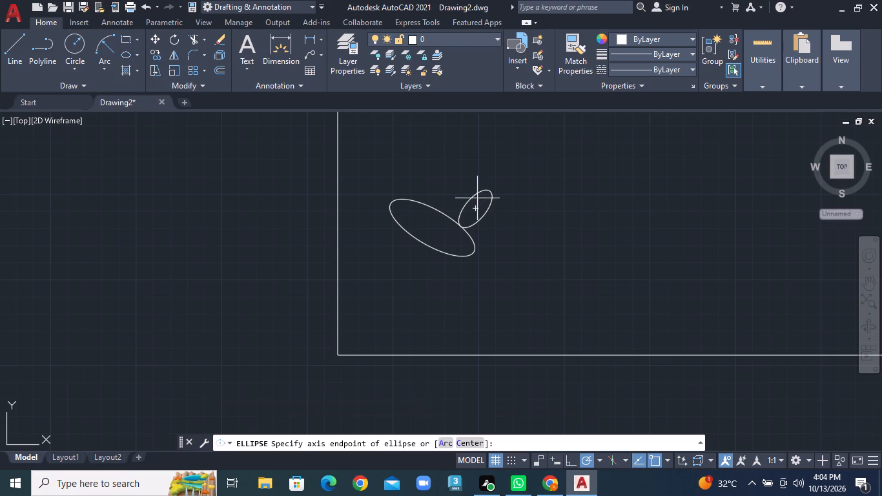
click(421, 199)
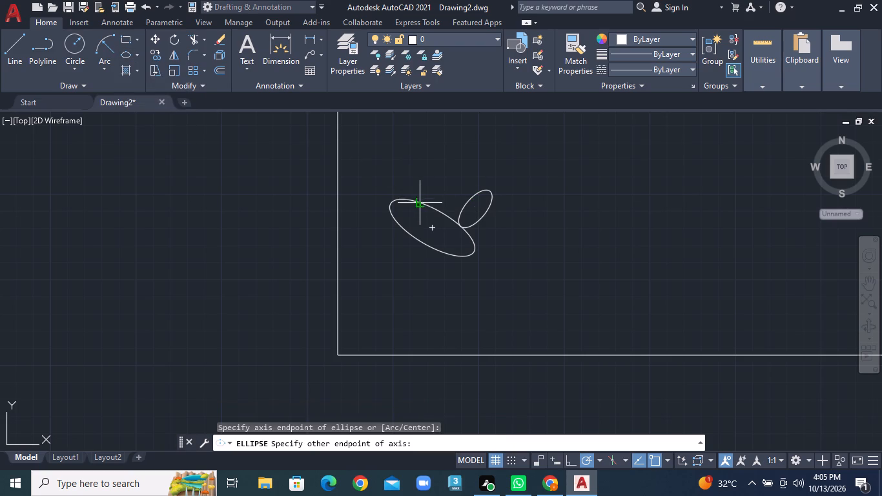
click(446, 172)
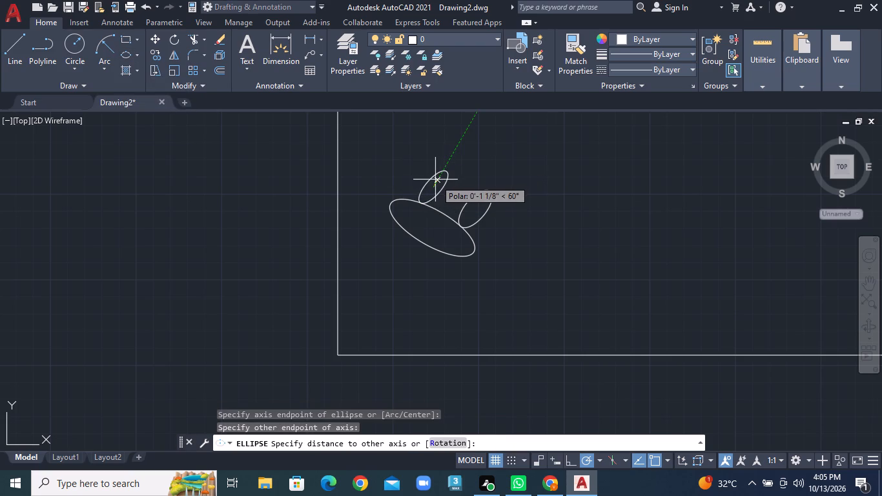
click(440, 179)
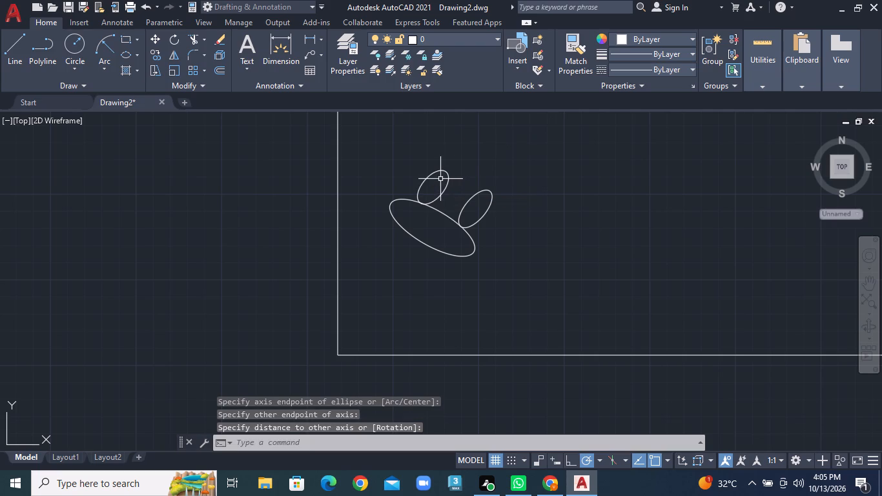
Draw a small narrow ellipse slanting down and to the left from the tilted ellipse's lower edge, right of its middle.
click(136, 56)
click(144, 99)
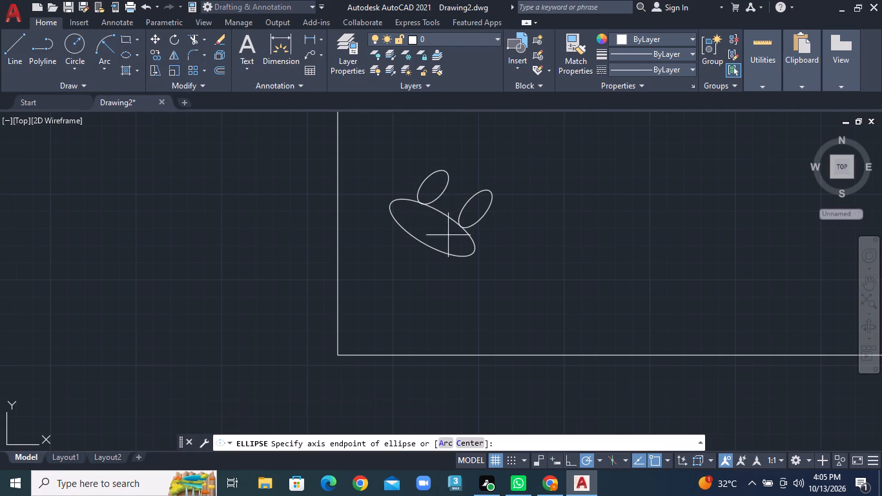
click(435, 251)
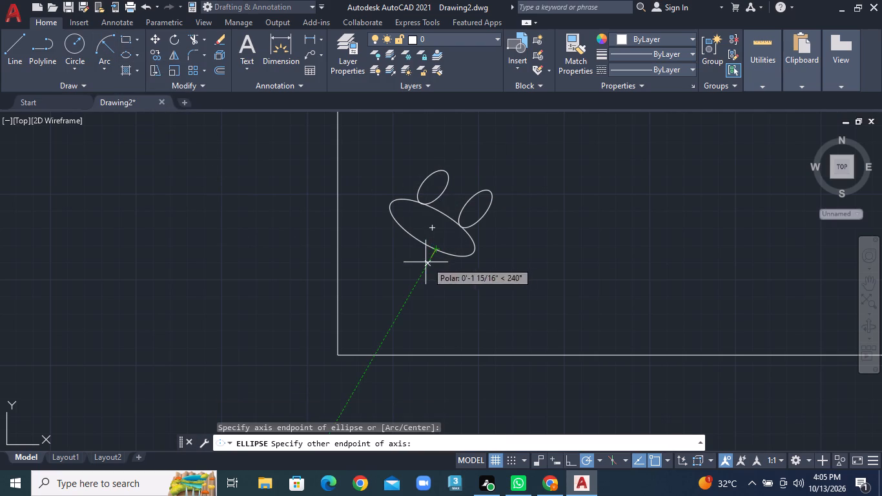
click(418, 271)
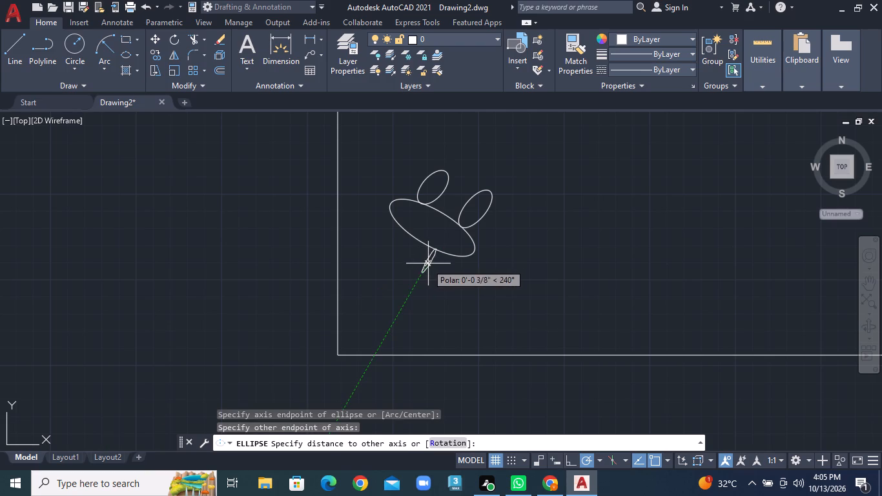
click(423, 264)
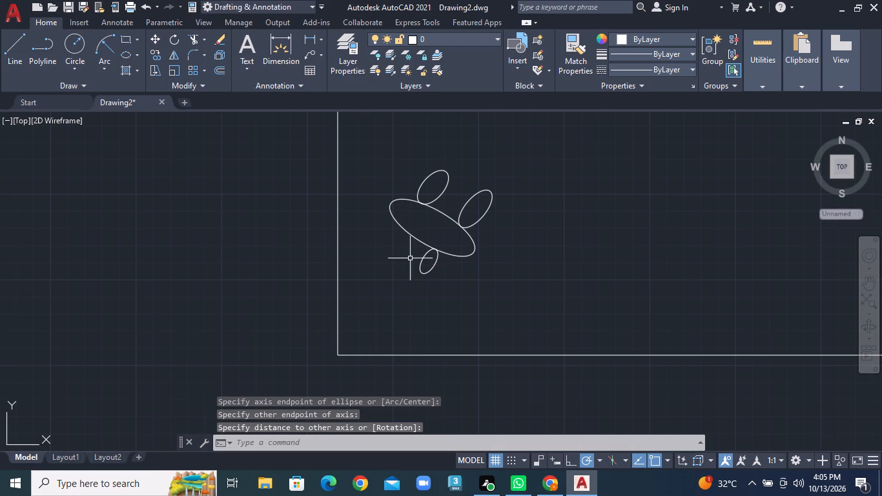
Draw another small down-left slanting ellipse on the tilted ellipse's lower edge, near its upper-left end.
click(137, 56)
click(156, 101)
click(398, 226)
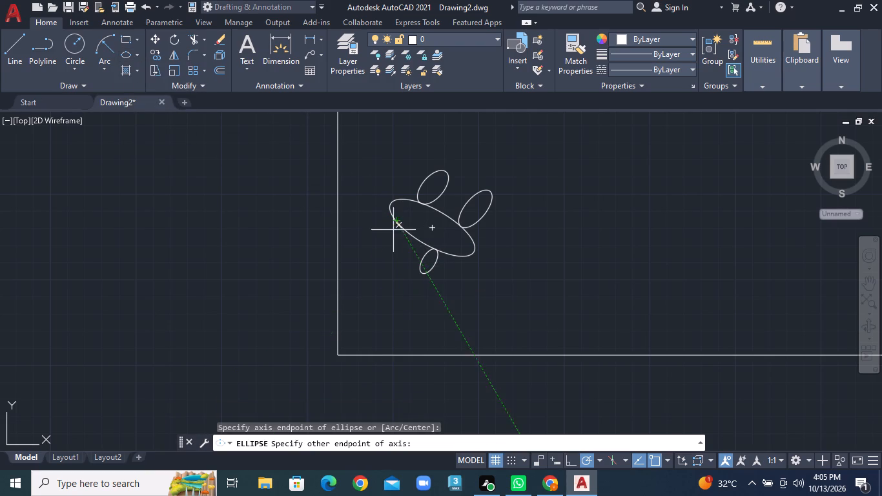
click(376, 245)
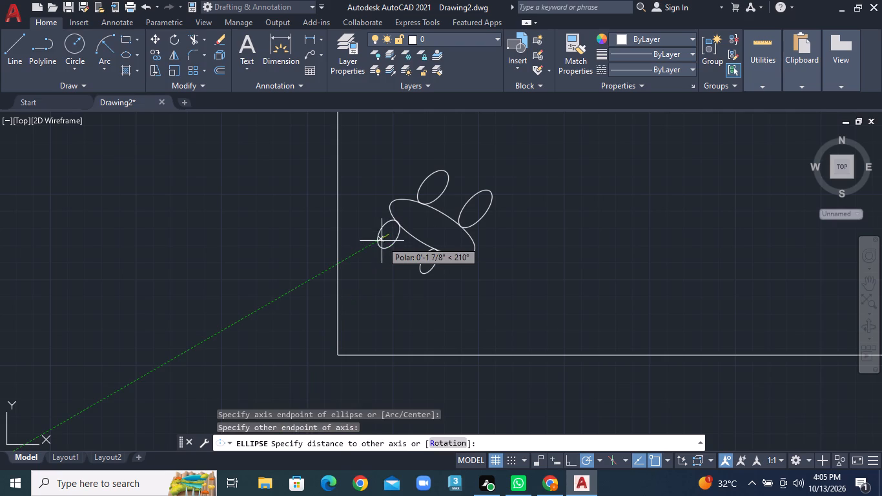
click(383, 240)
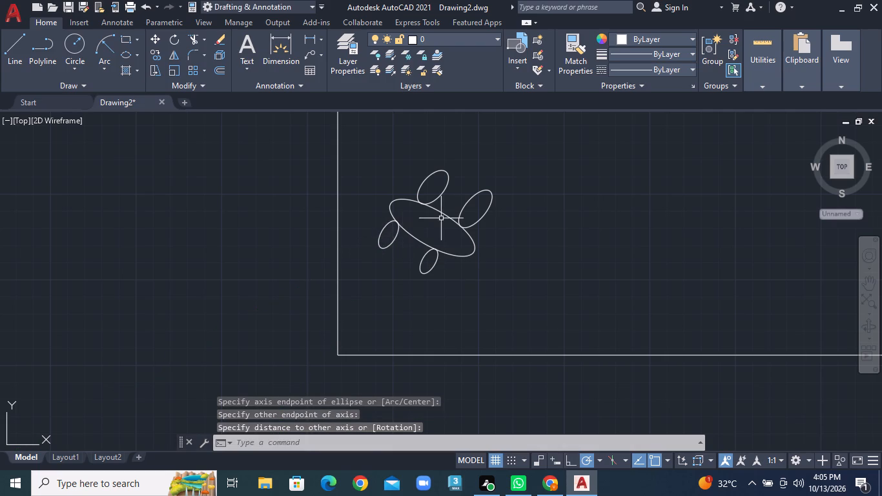
Draw a third small slanted ellipse on the tilted ellipse's upper edge, between the two already there.
scroll(467, 212, down, 2)
middle_drag(491, 235, 352, 222)
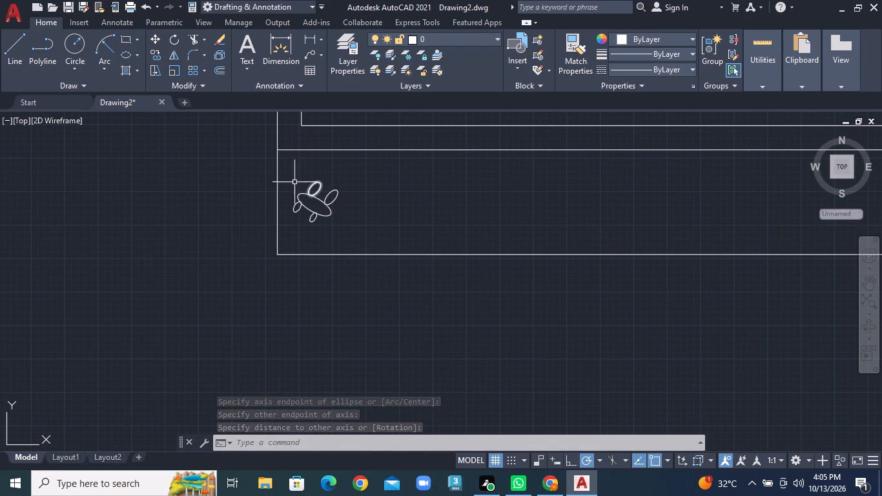
double_click(141, 54)
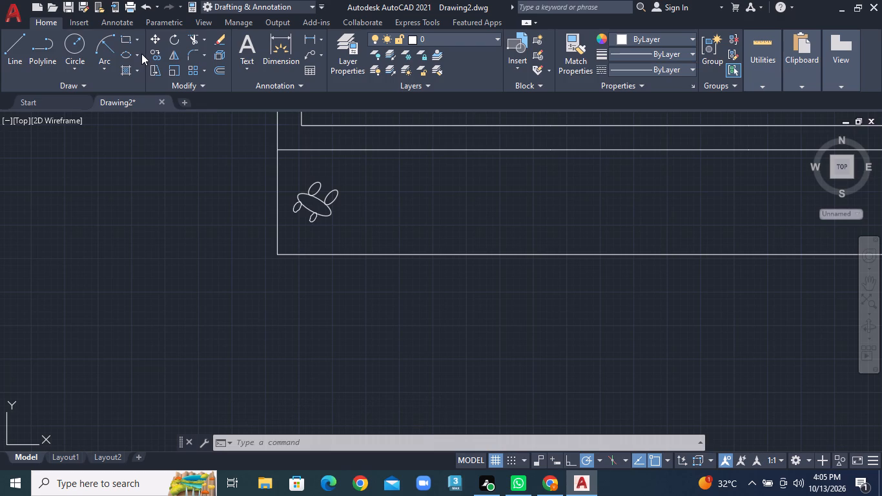
click(139, 54)
click(161, 103)
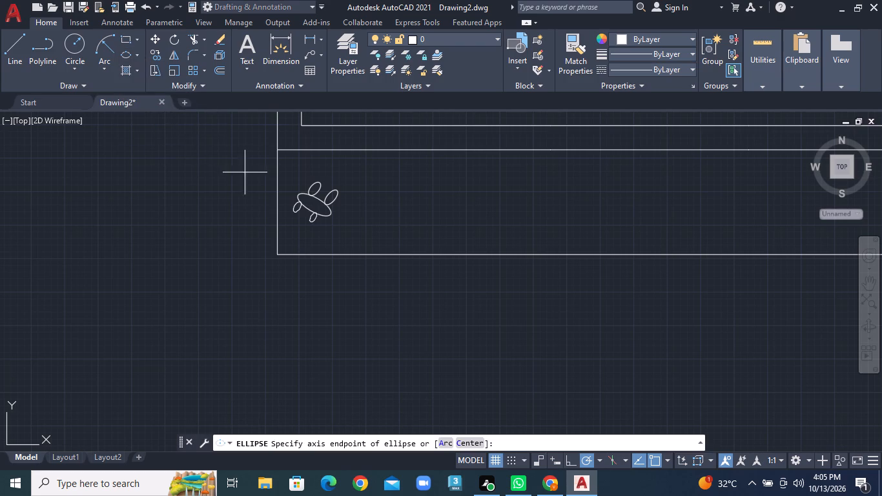
scroll(259, 181, up, 2)
scroll(336, 203, up, 1)
middle_drag(408, 216, 383, 178)
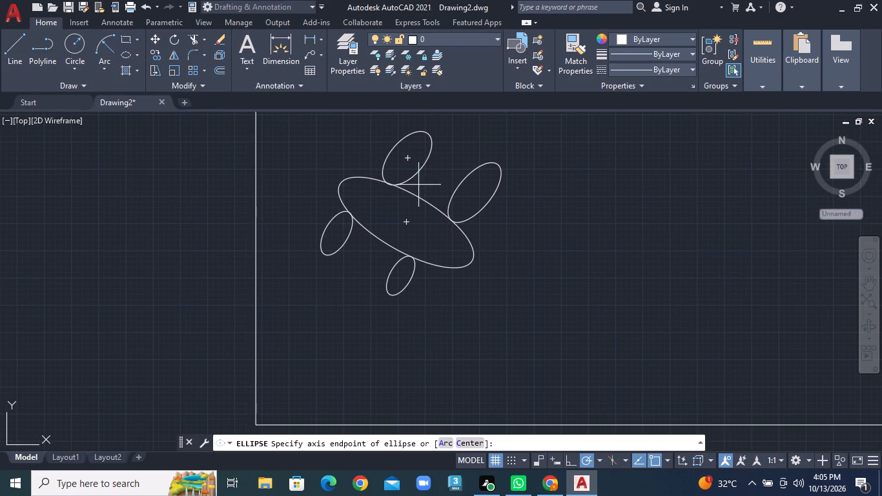
click(423, 200)
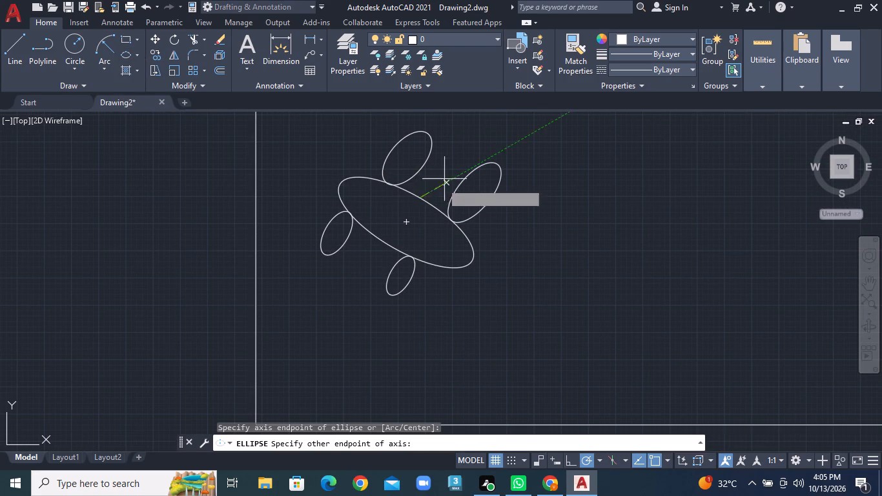
click(455, 154)
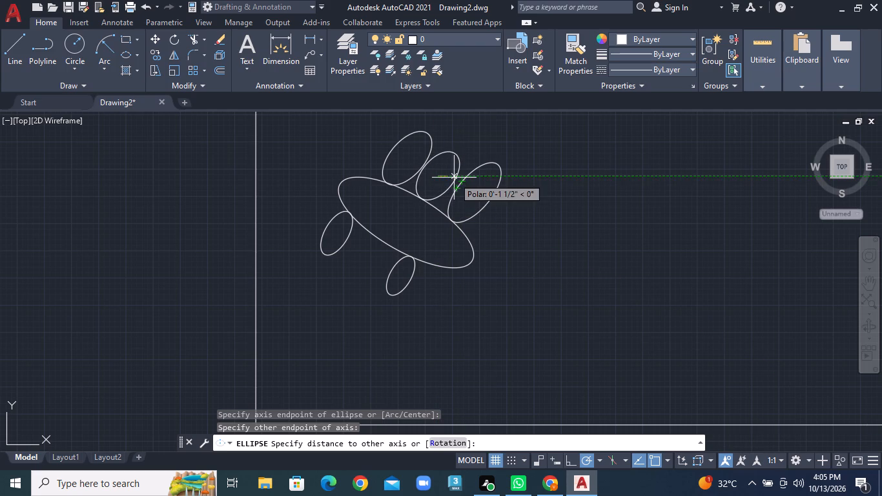
click(454, 178)
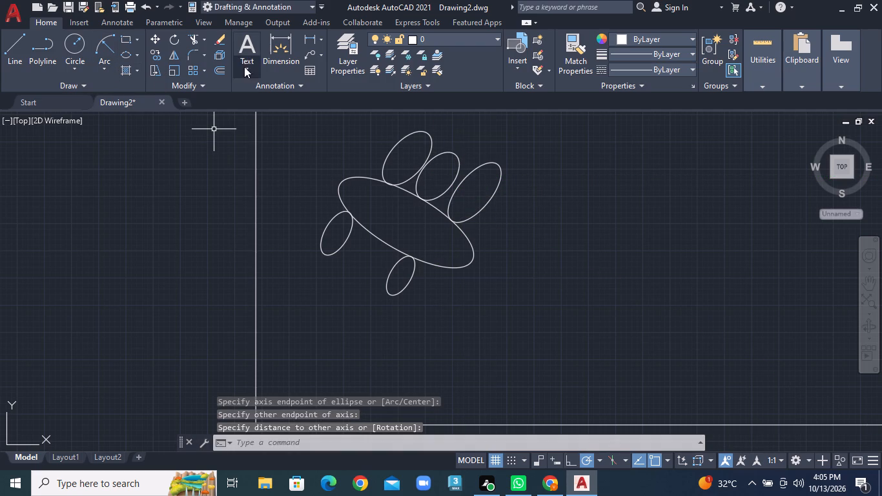
Draw a third small slanted ellipse on the tilted ellipse's lower edge, between the two already there.
click(140, 55)
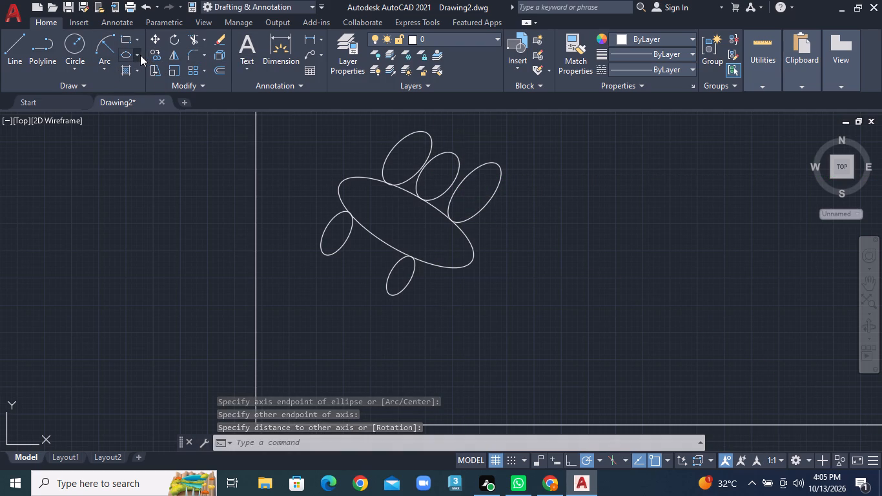
click(162, 101)
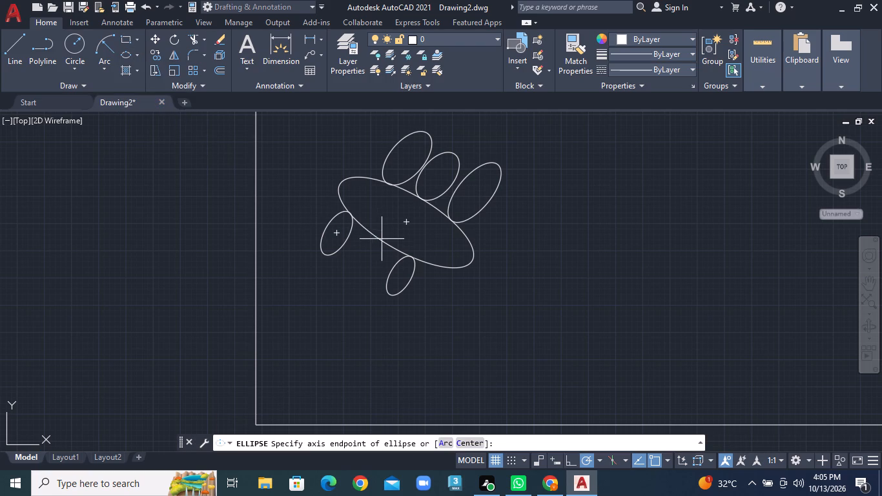
click(373, 240)
click(347, 277)
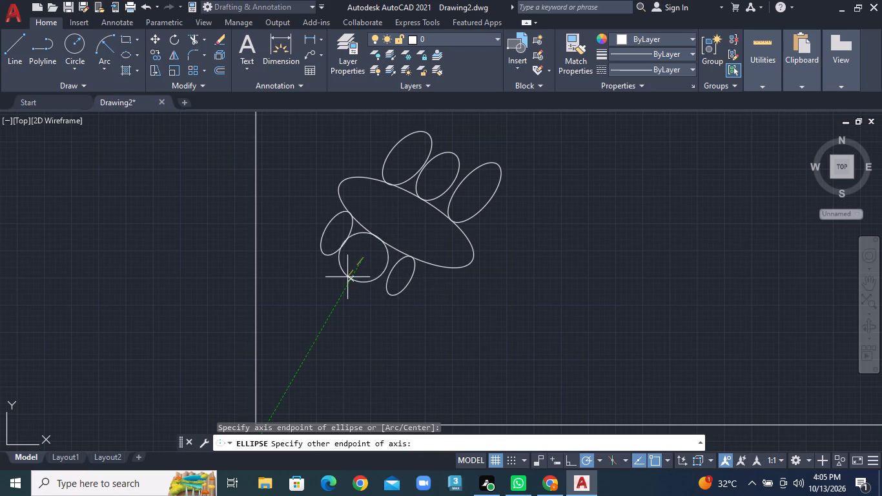
click(357, 272)
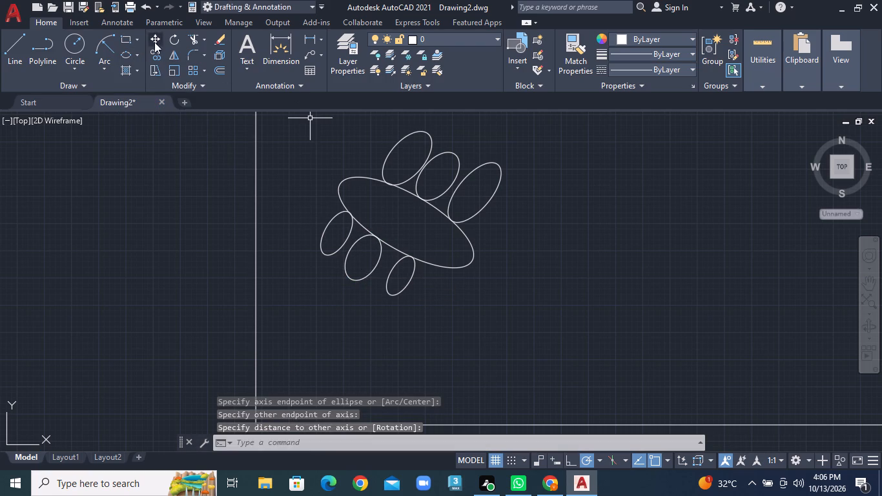
Draw a small, nearly round ellipse extending outward from the tilted ellipse's lower-right tip.
click(135, 55)
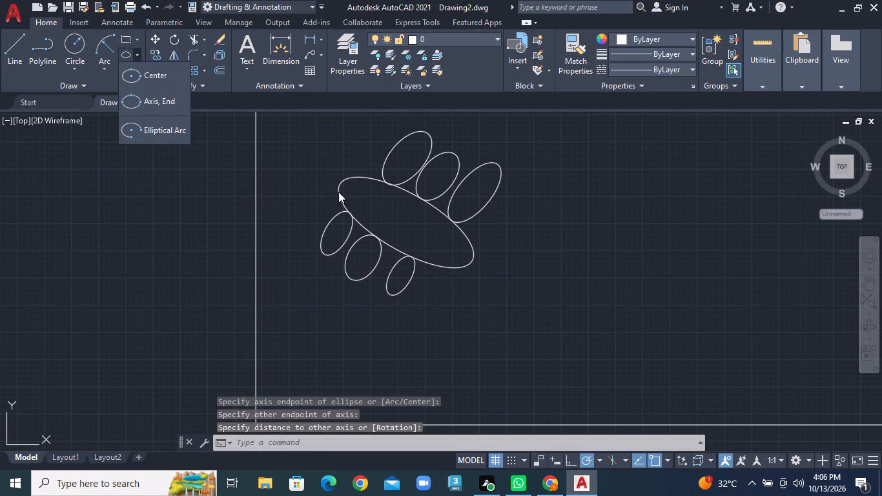
click(174, 101)
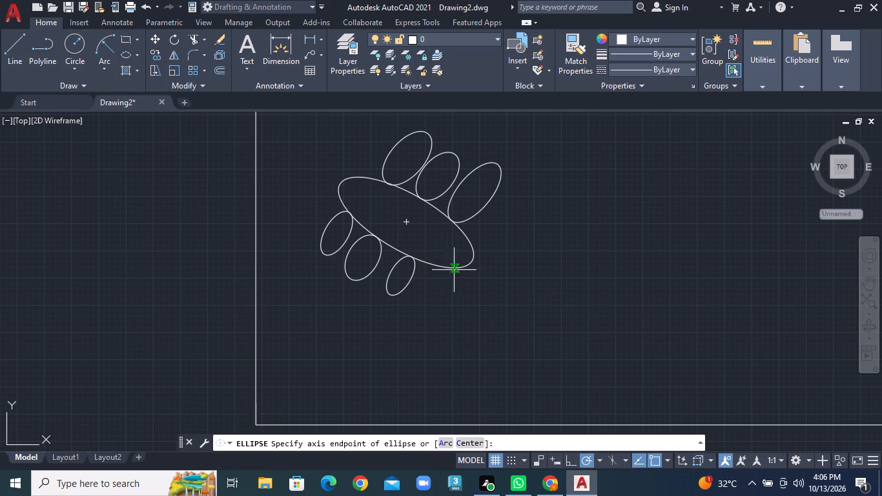
click(470, 265)
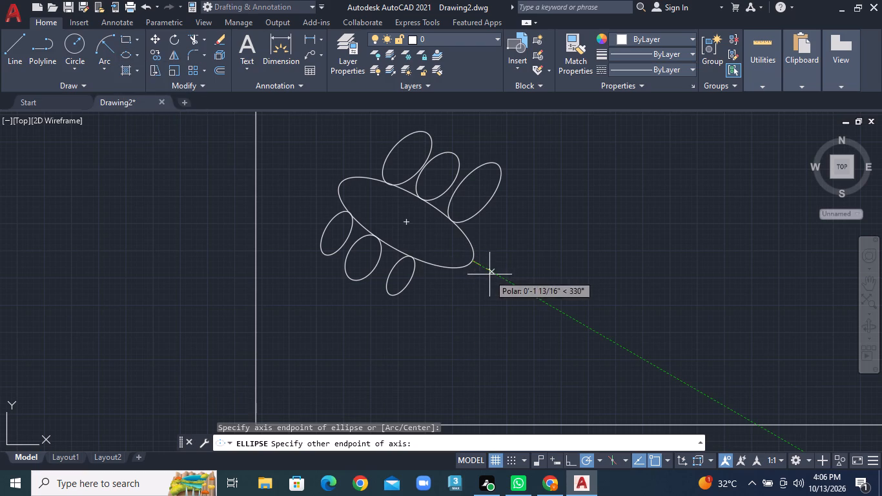
click(498, 279)
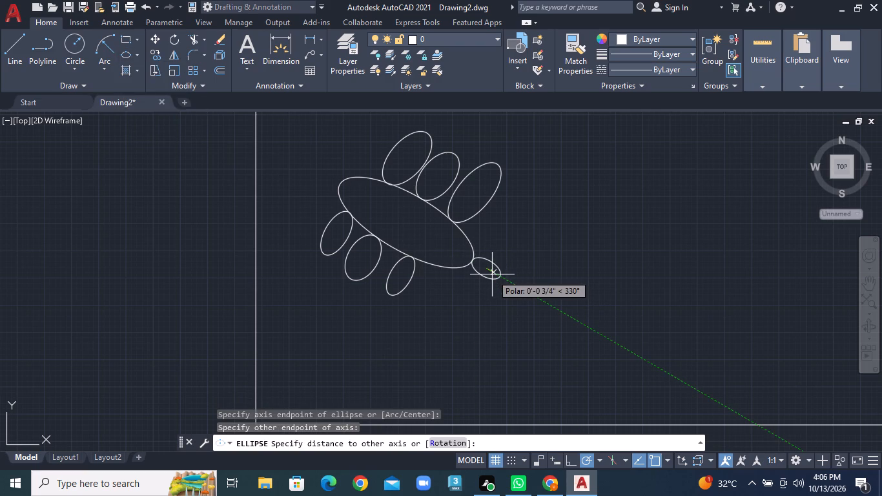
click(497, 276)
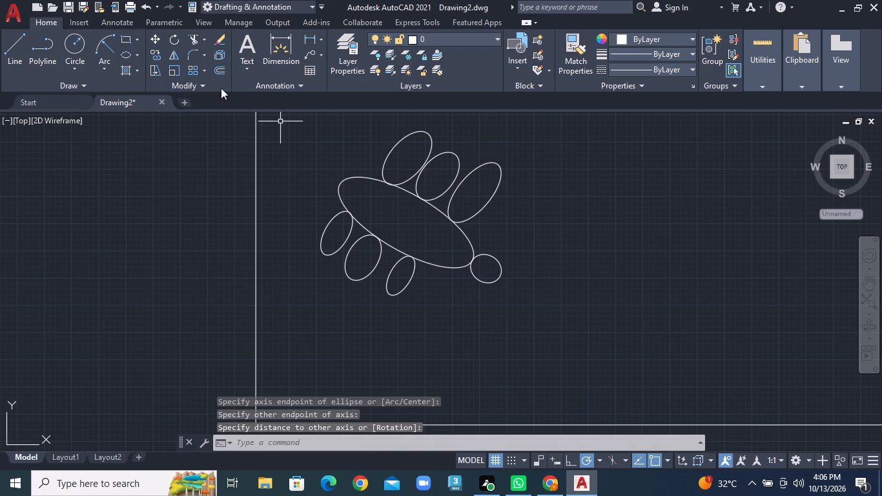
Draw a small, nearly round ellipse extending outward from the tilted ellipse's upper-left tip.
click(134, 57)
click(155, 70)
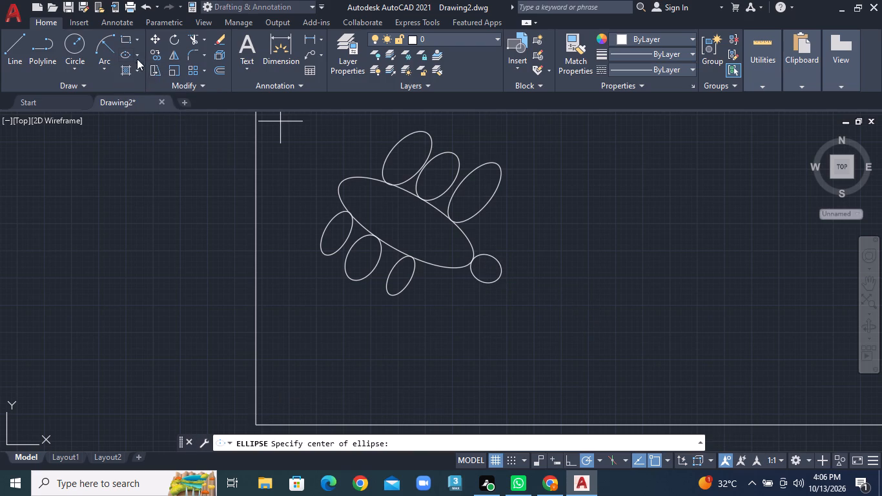
click(137, 54)
click(168, 101)
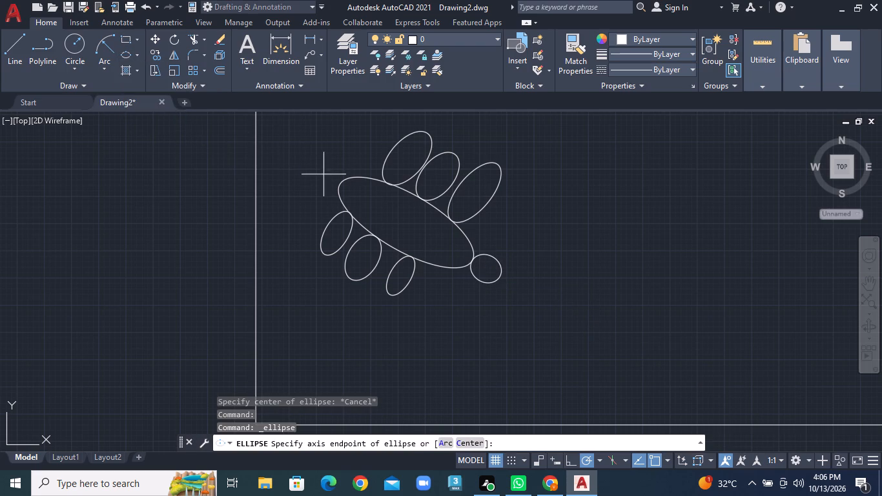
click(339, 184)
click(311, 171)
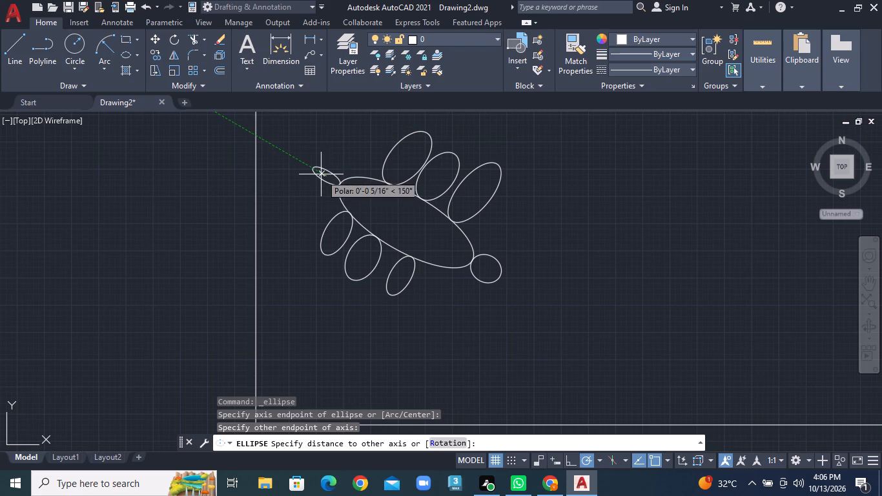
click(314, 171)
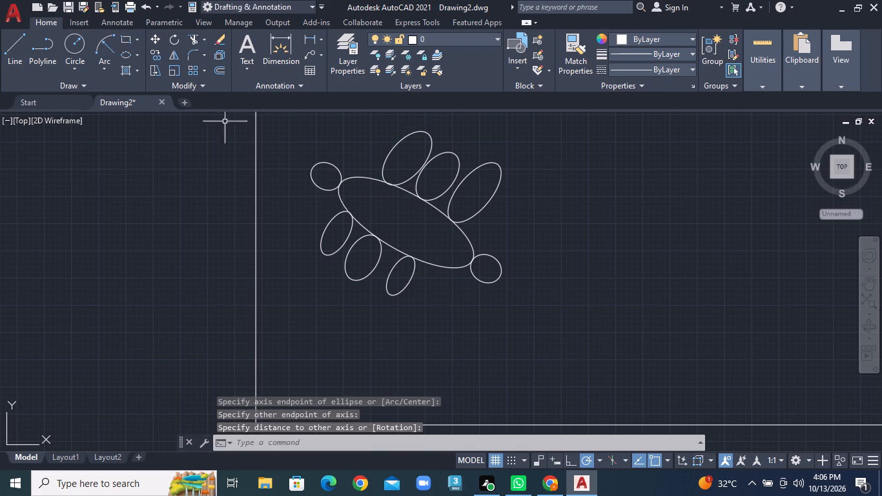
Draw a flat horizontal ellipse about 1 11/16" high on the tilted ellipse's upper edge, between the upper-left round ellipse and its slanted neighbour.
click(137, 56)
click(148, 99)
click(357, 177)
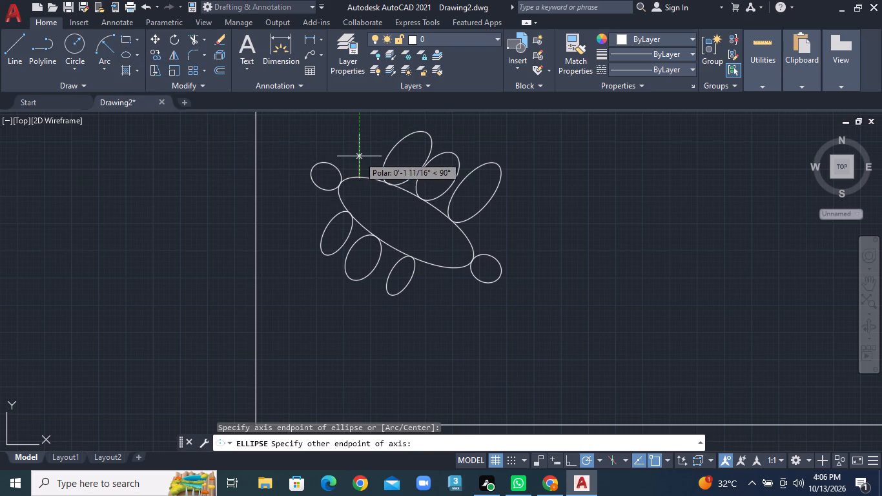
click(359, 156)
click(348, 146)
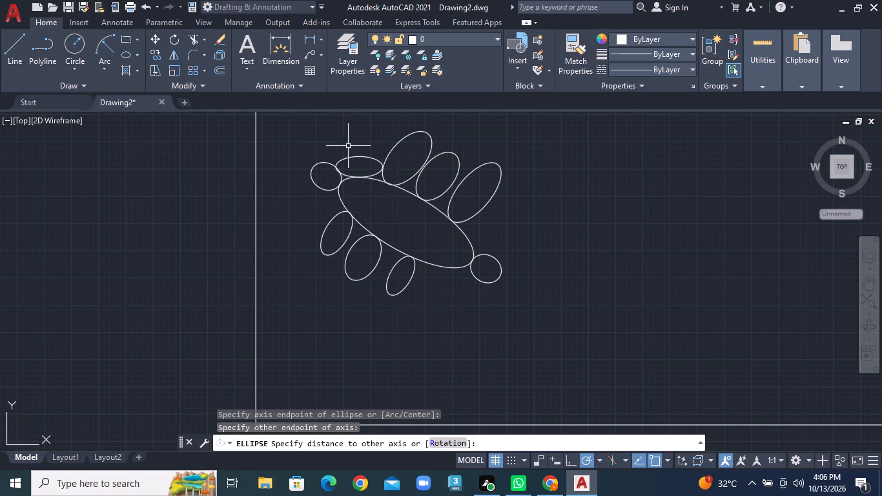
Draw a narrow, slightly slanted ellipse extending left from the tilted ellipse's upper-left end, just below the round one.
click(138, 56)
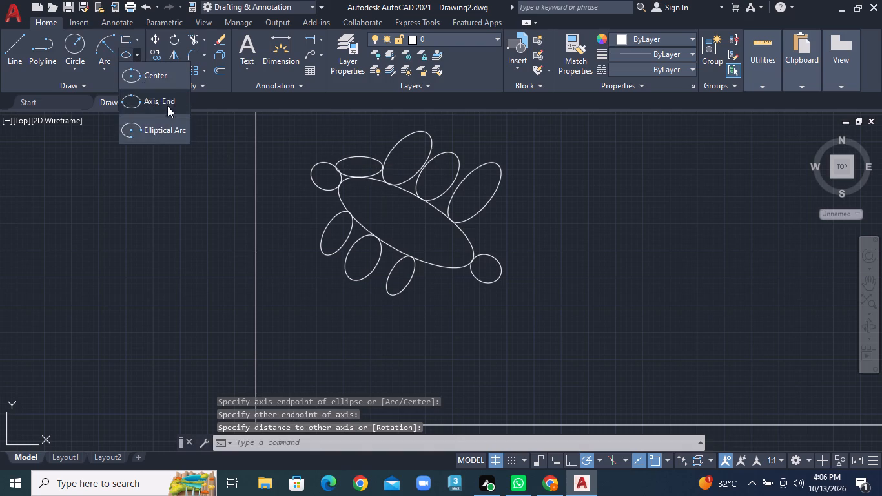
click(168, 101)
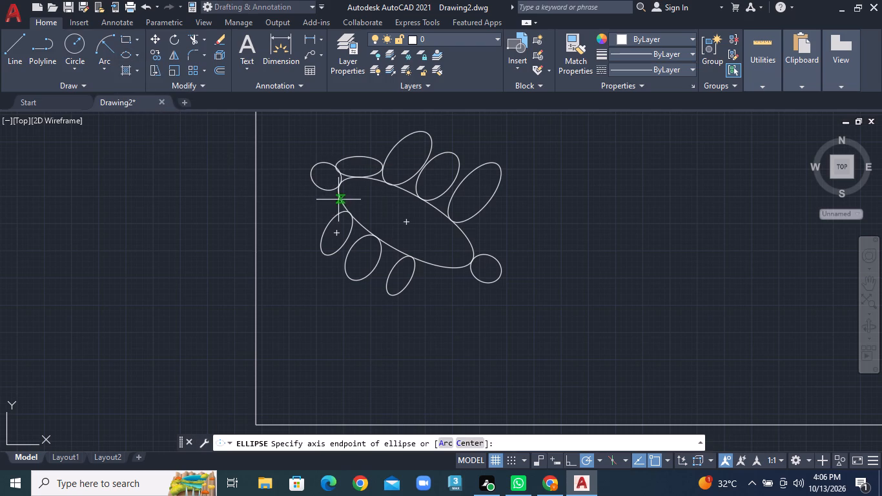
click(338, 199)
click(296, 212)
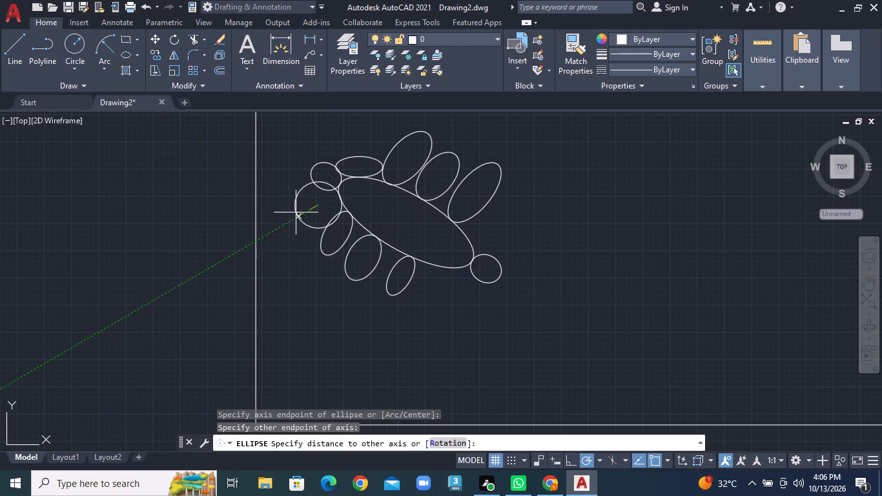
click(311, 211)
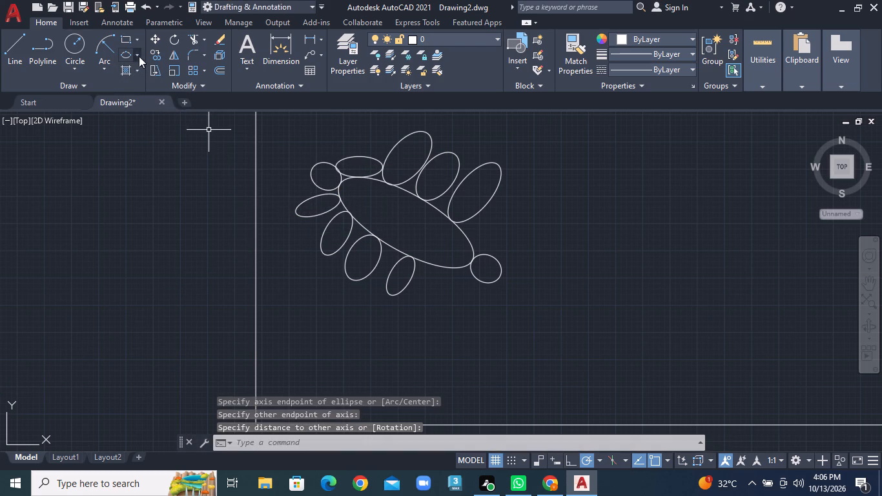
Draw a small, horizontally wide ellipse below the tilted ellipse's lower edge, beside the round ellipse at its lower-right tip.
click(139, 54)
click(143, 99)
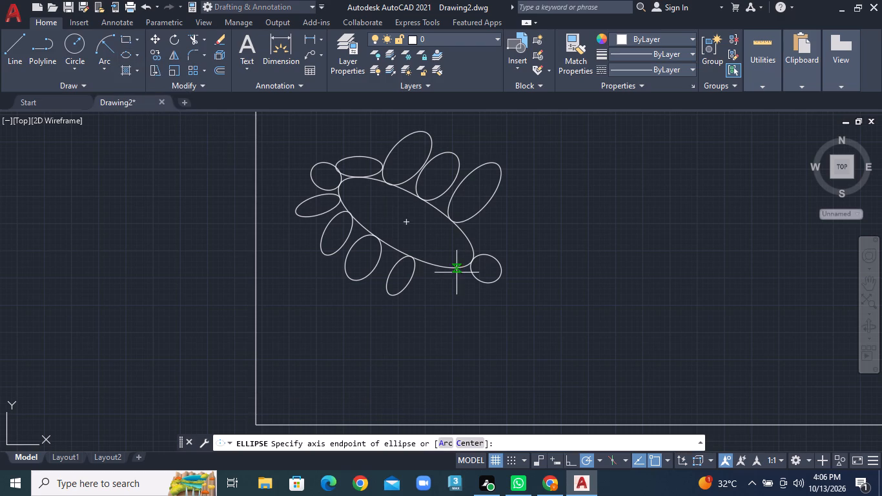
click(438, 268)
click(439, 295)
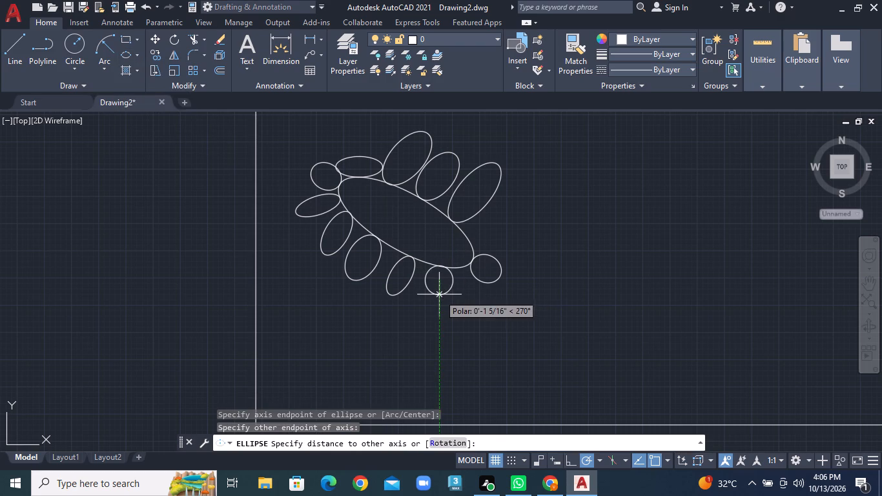
click(436, 299)
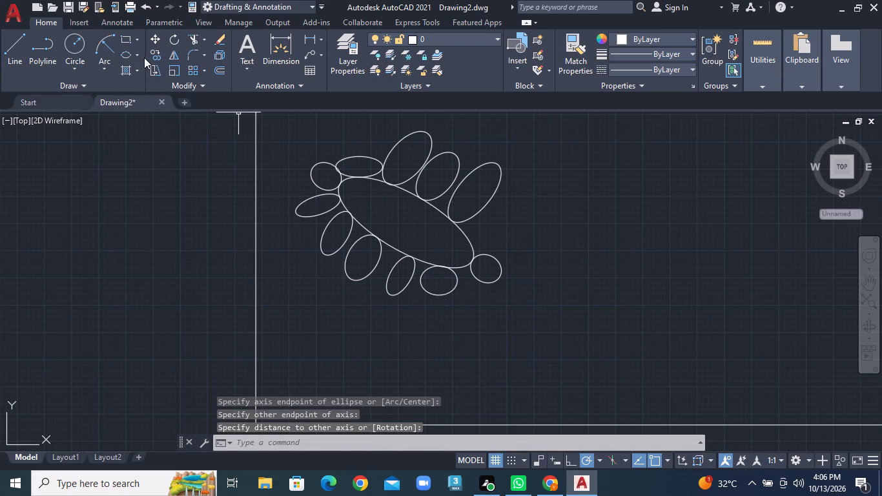
Draw a small ellipse extending right from the tilted ellipse, filling the gap between the lower-right round ellipse and the large slanted one above.
click(137, 52)
click(141, 77)
click(134, 54)
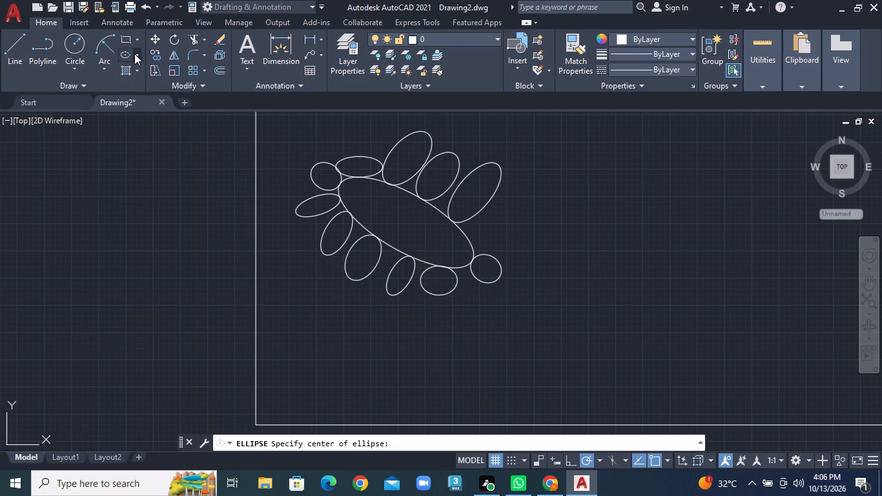
click(152, 97)
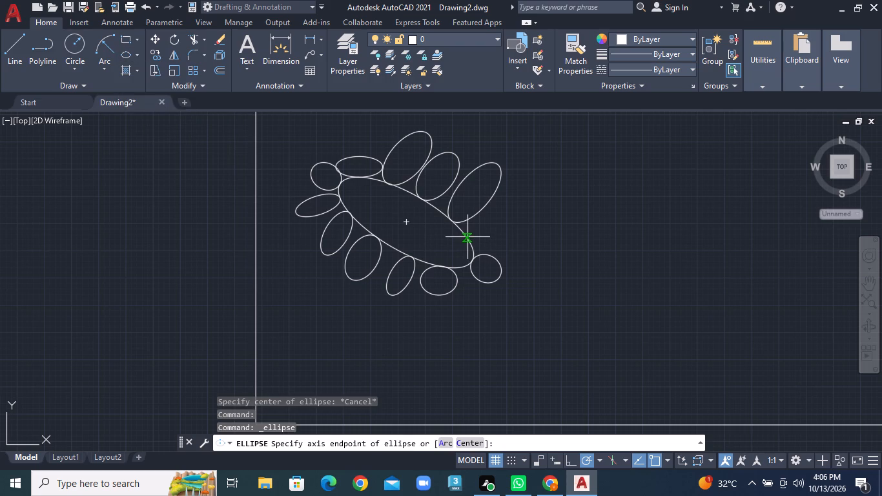
click(467, 240)
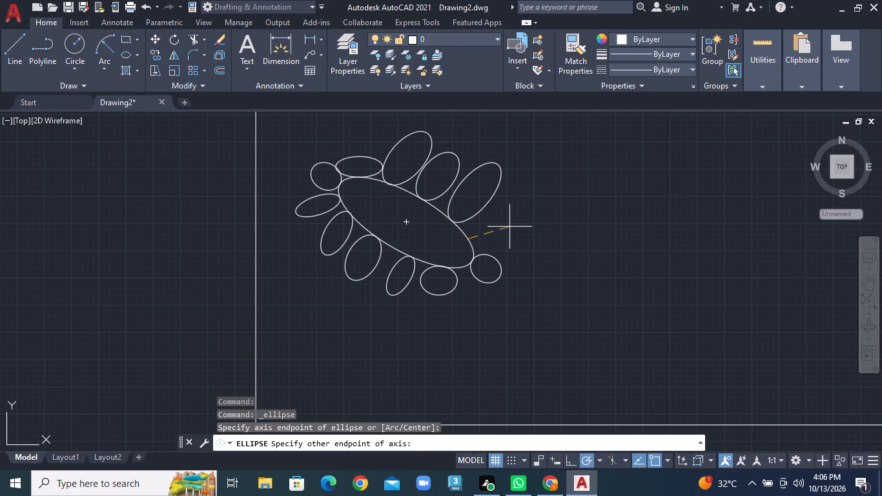
click(513, 227)
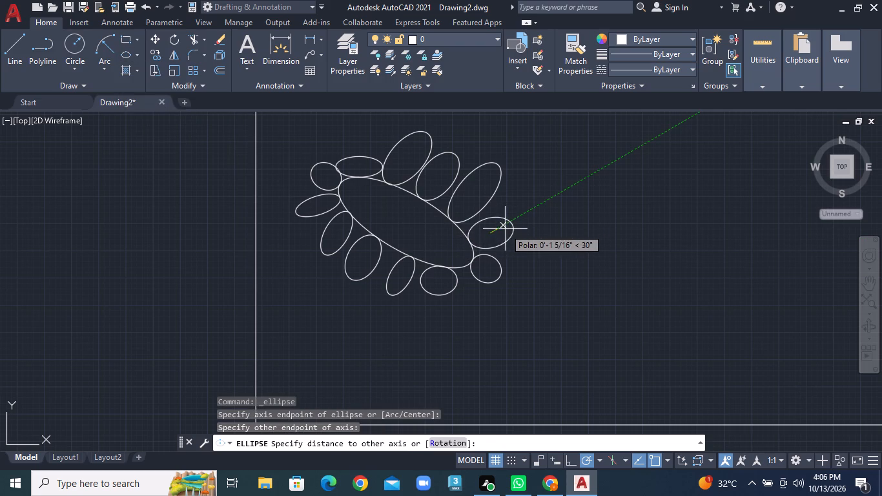
click(506, 229)
Move the whole ellipse cluster up and slightly left into the upper-left corner of the strip.
scroll(416, 222, down, 2)
middle_drag(414, 230, 294, 234)
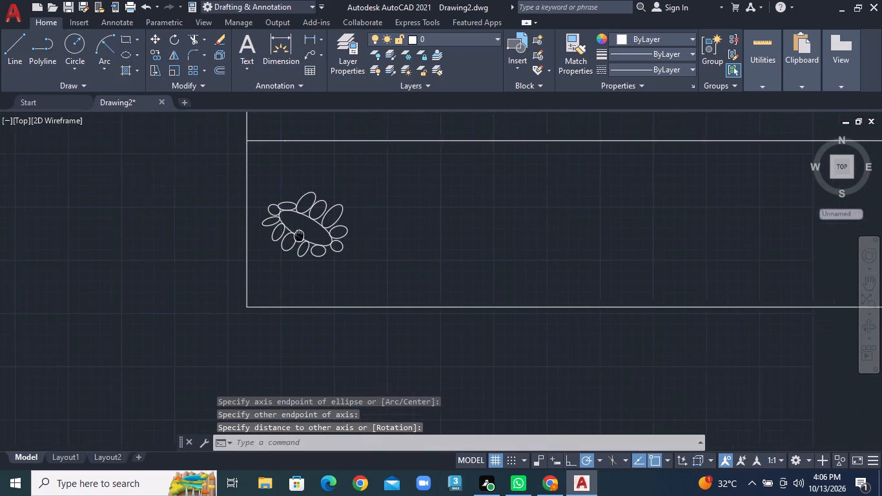
middle_drag(294, 234, 294, 233)
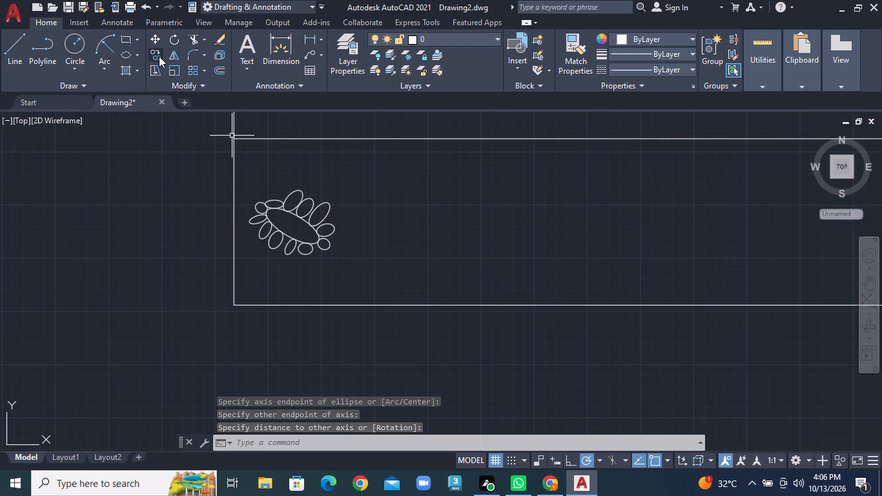
click(154, 53)
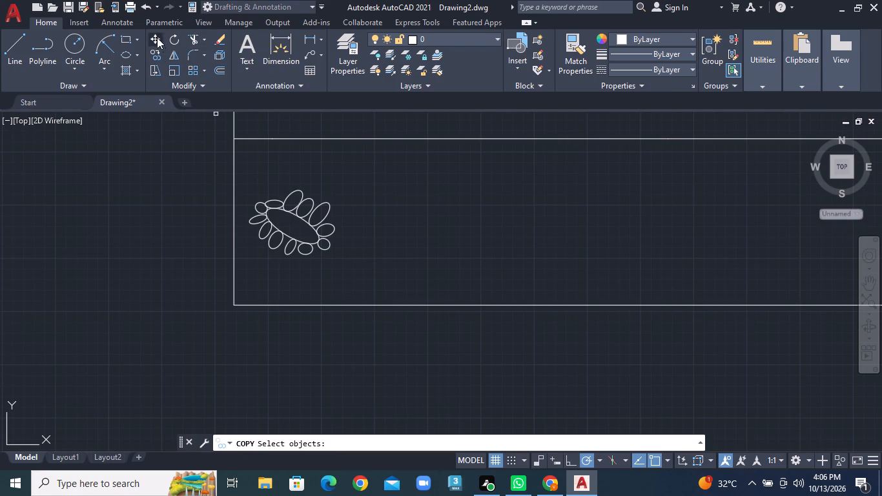
click(157, 37)
drag(244, 171, 252, 172)
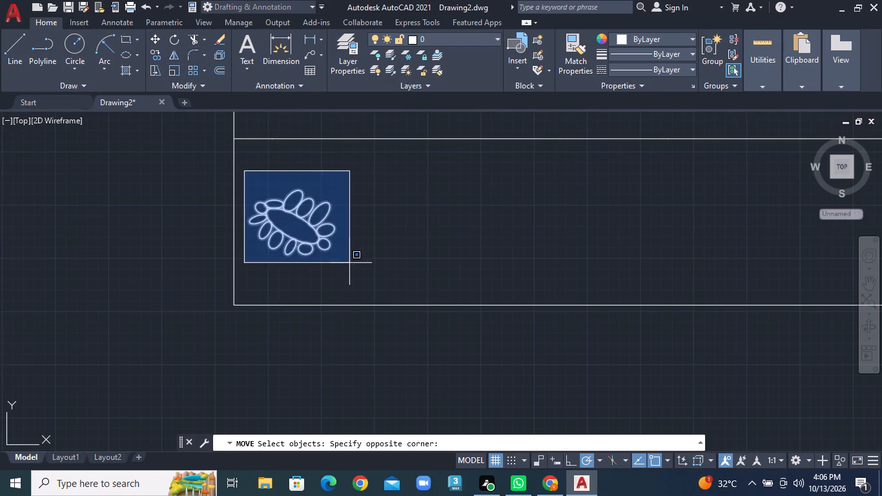
click(350, 263)
right_click(293, 223)
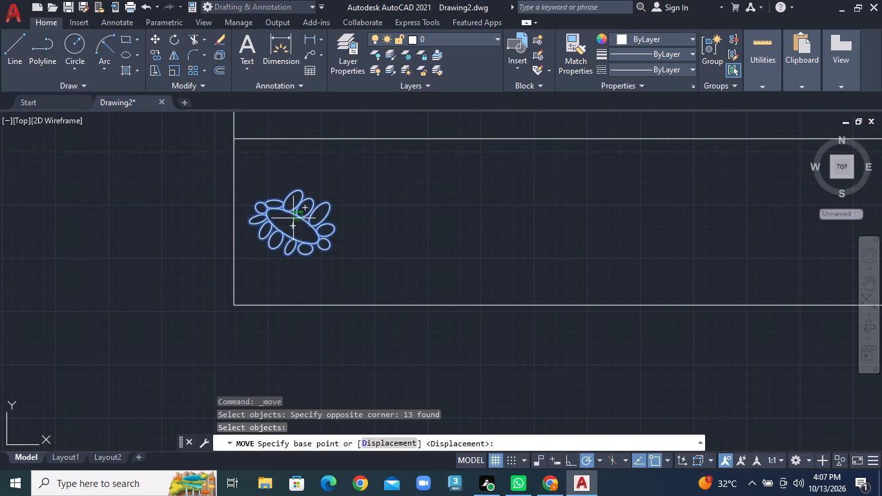
click(290, 226)
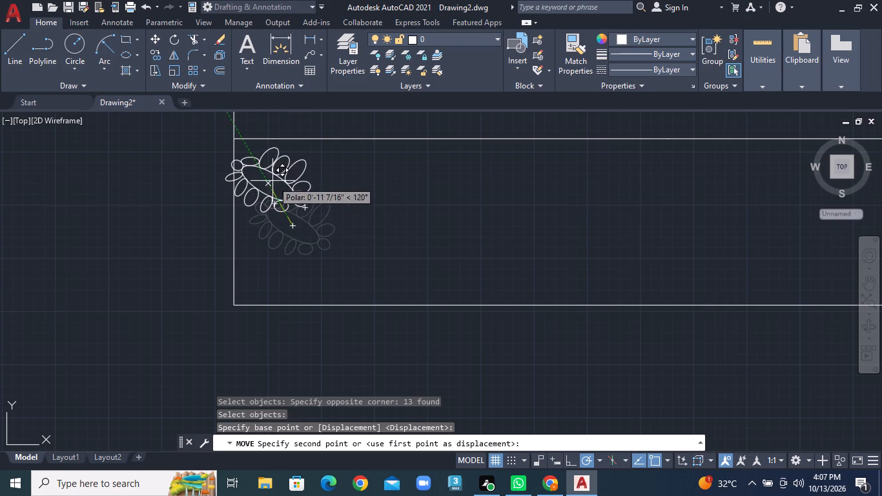
click(278, 179)
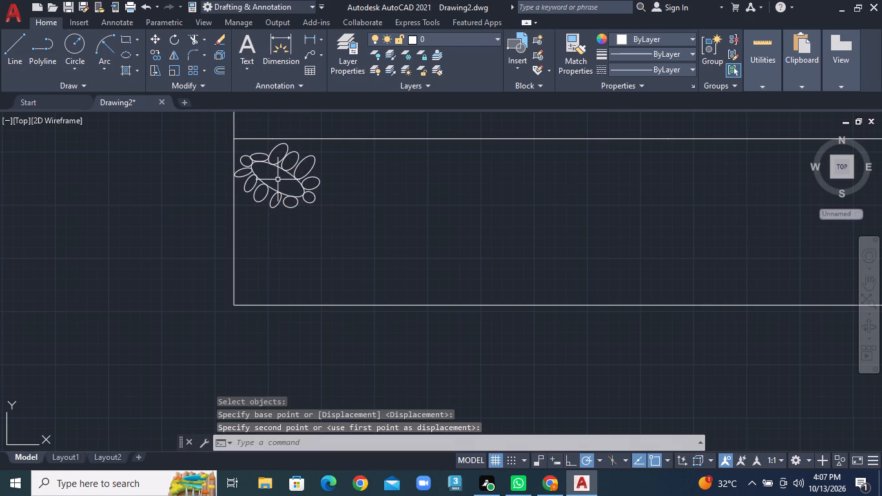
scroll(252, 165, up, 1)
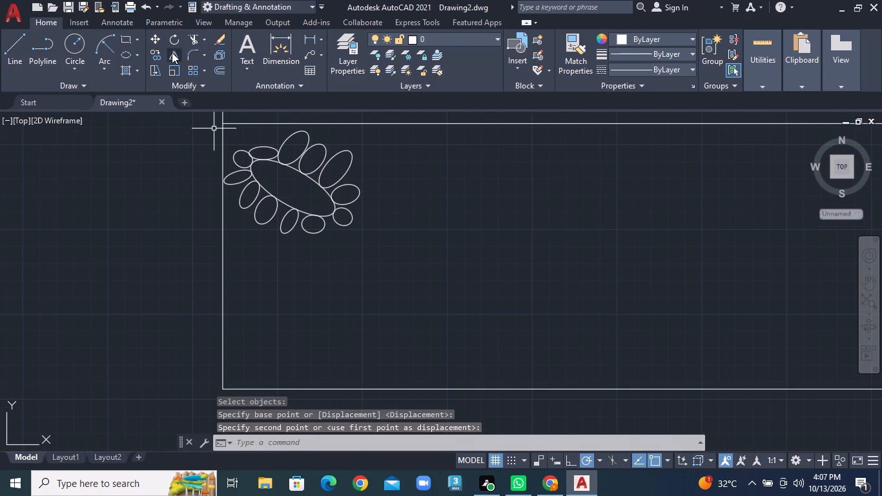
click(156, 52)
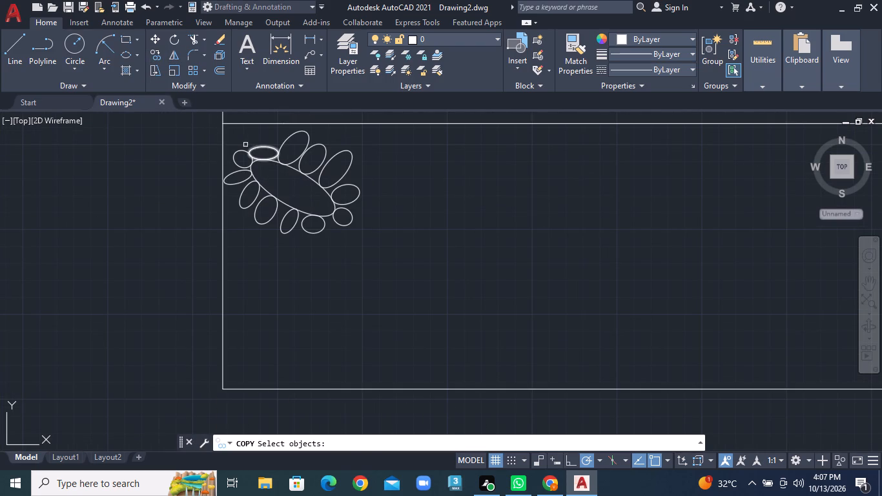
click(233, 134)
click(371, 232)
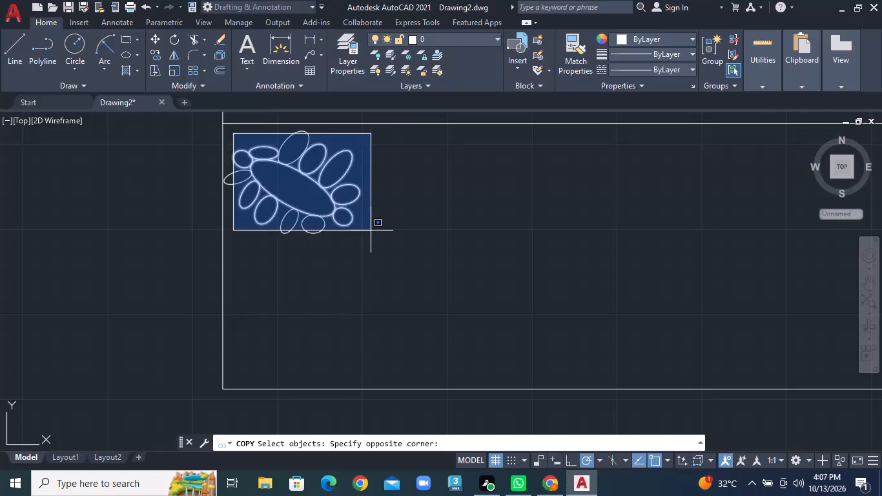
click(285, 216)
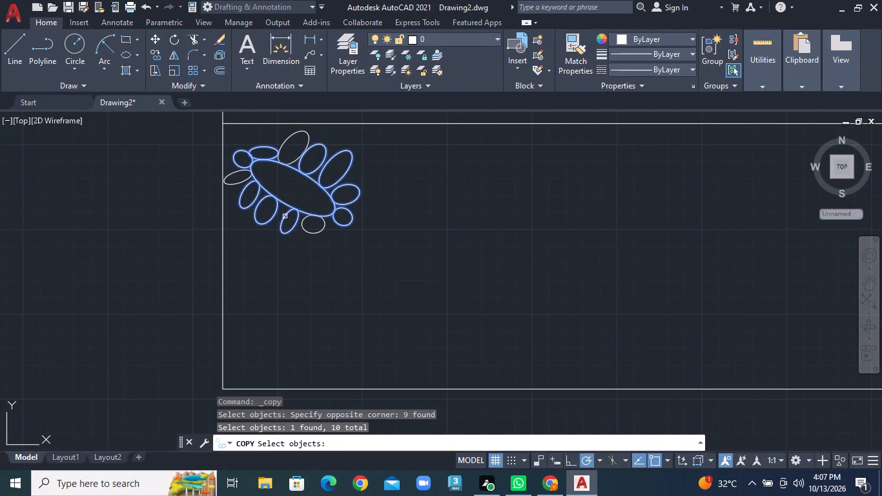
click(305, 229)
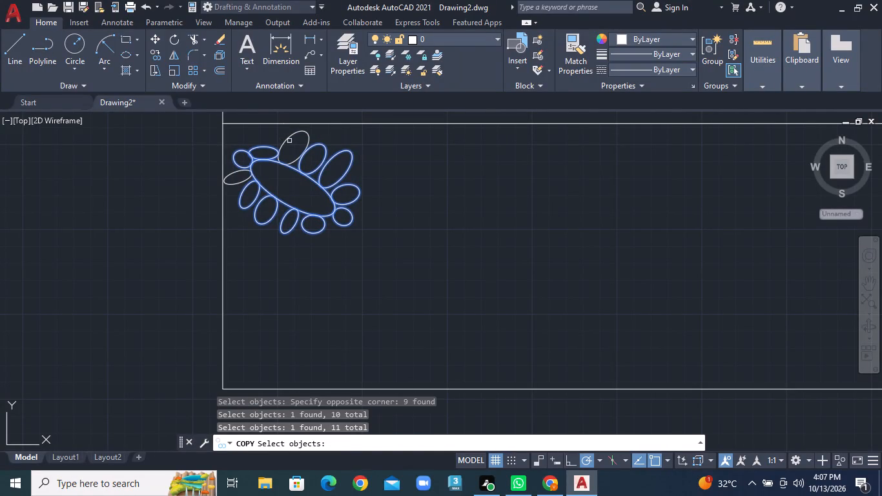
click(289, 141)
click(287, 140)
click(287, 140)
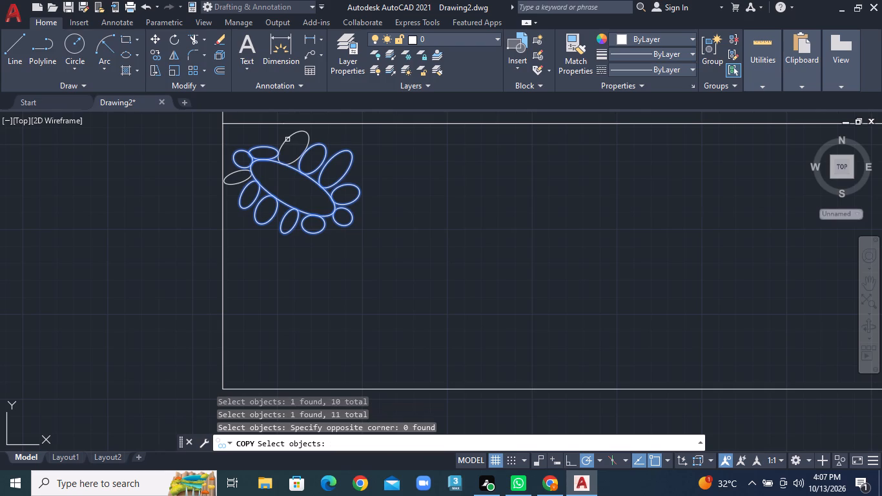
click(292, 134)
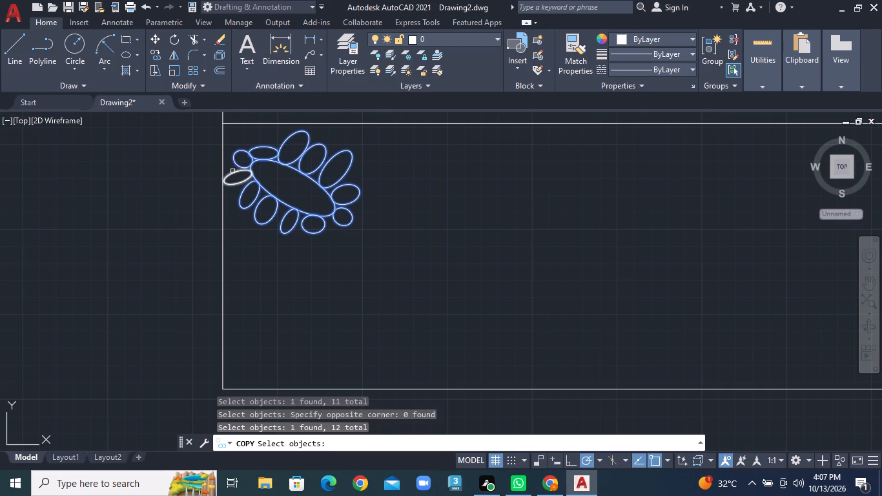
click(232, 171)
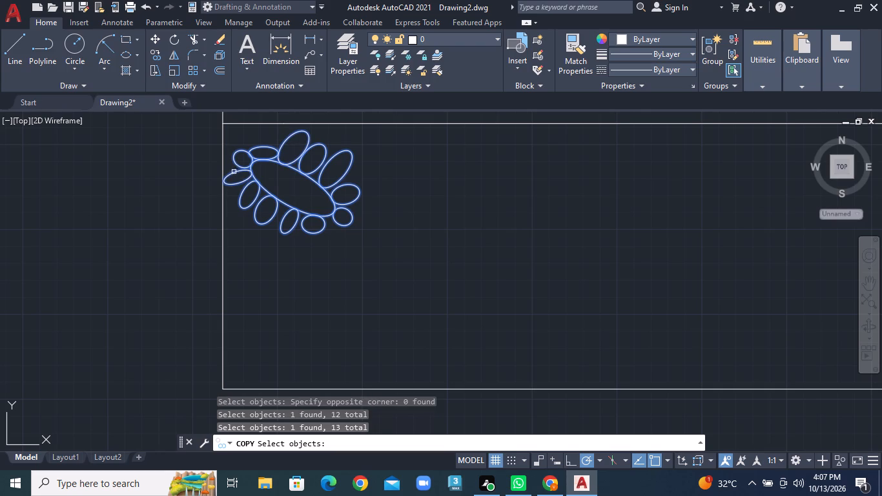
Begin a copy of the ellipse cluster, selecting its large central tilted ellipse first.
click(149, 52)
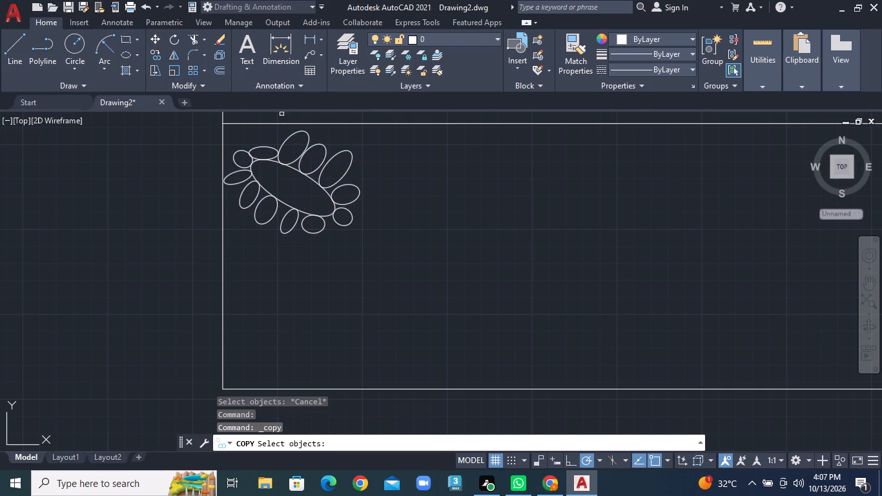
click(296, 169)
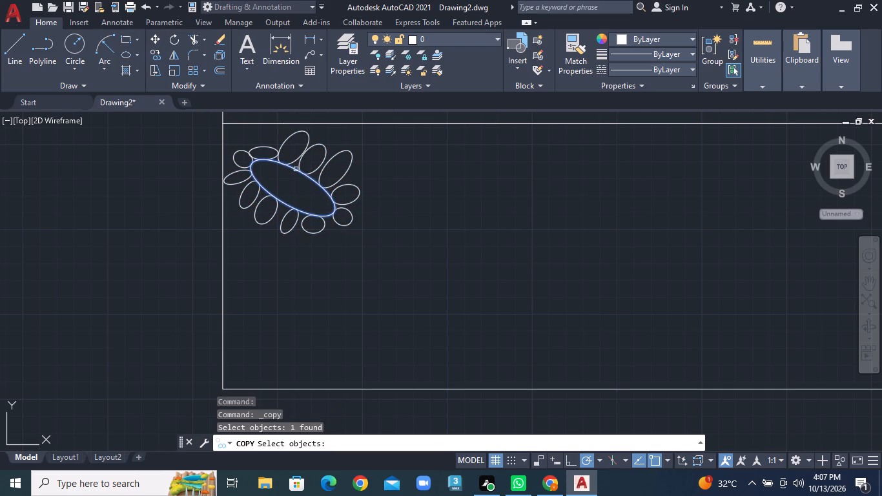
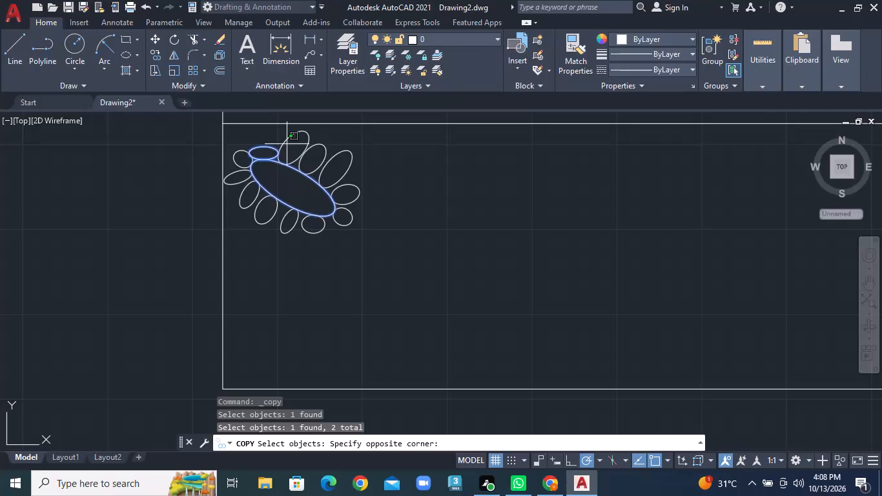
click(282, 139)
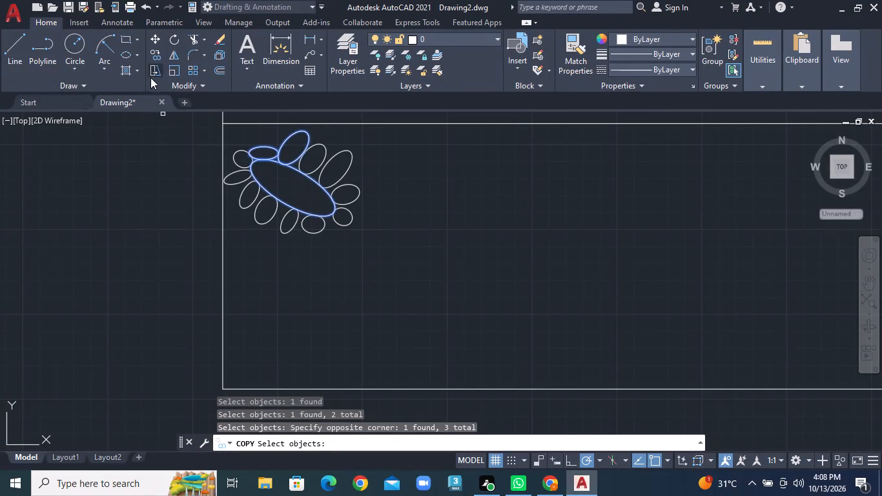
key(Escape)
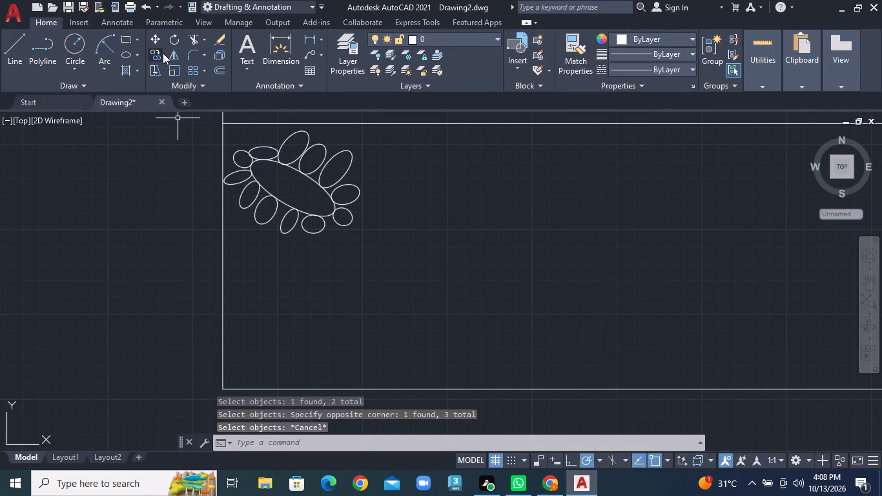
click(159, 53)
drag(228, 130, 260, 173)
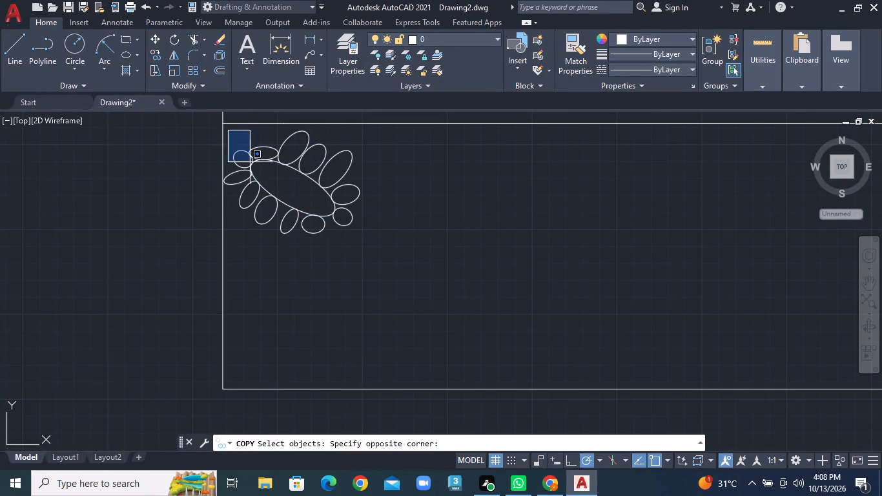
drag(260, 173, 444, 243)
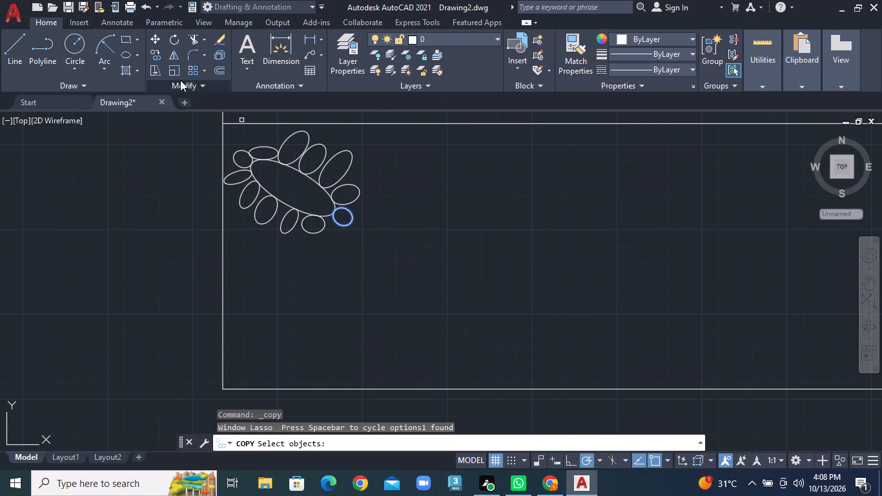
Copy the whole 13-ellipse cluster from its centre, placing two copies in a row to its right along the strip's upper edge.
click(161, 54)
click(231, 133)
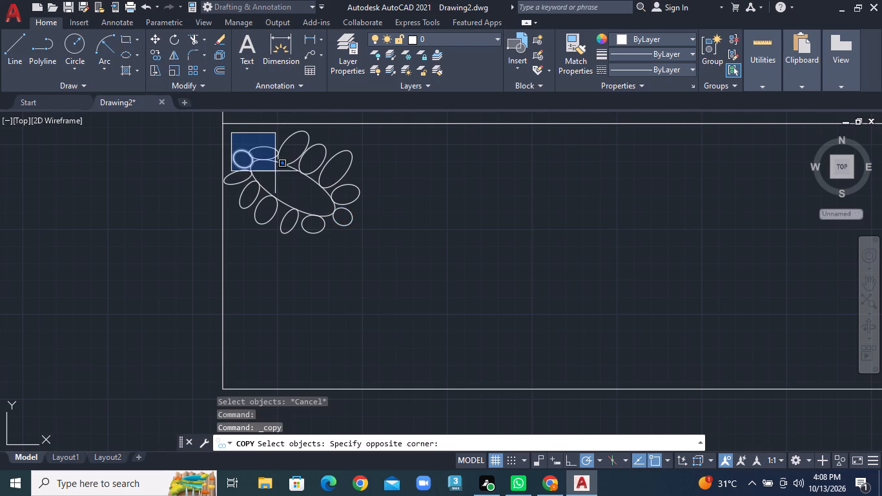
click(375, 242)
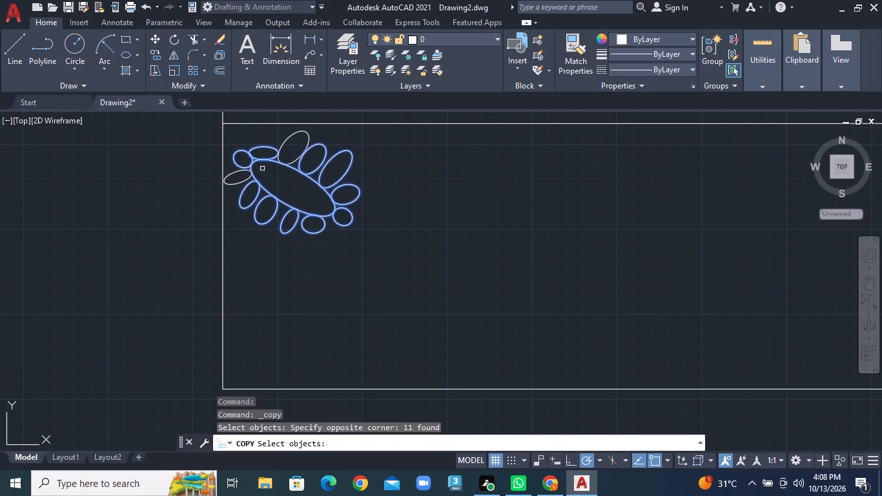
ctrl+click(283, 141)
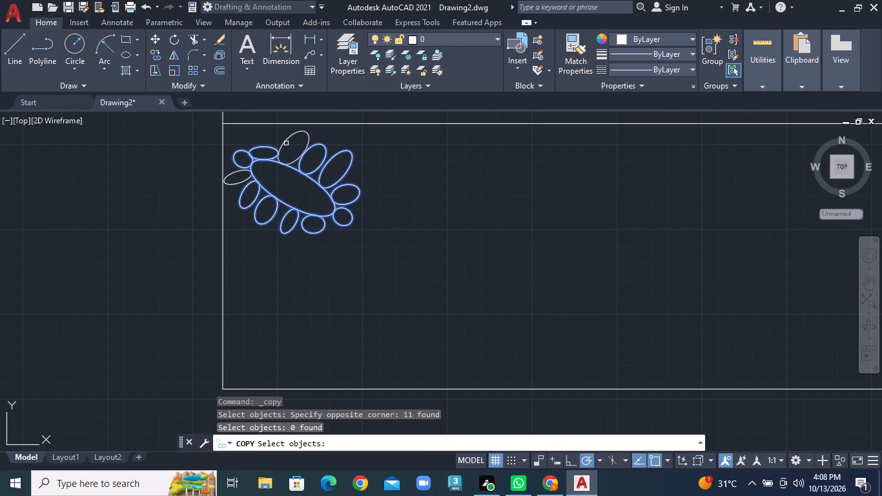
click(286, 143)
click(240, 172)
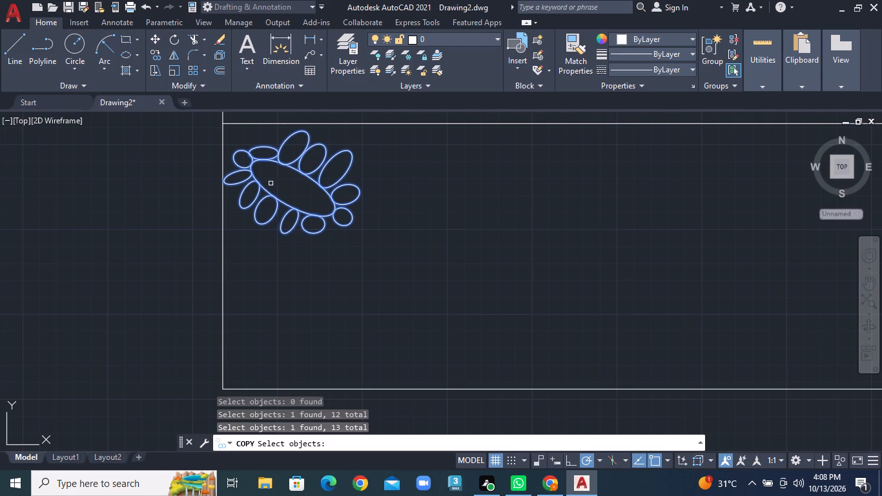
right_click(284, 187)
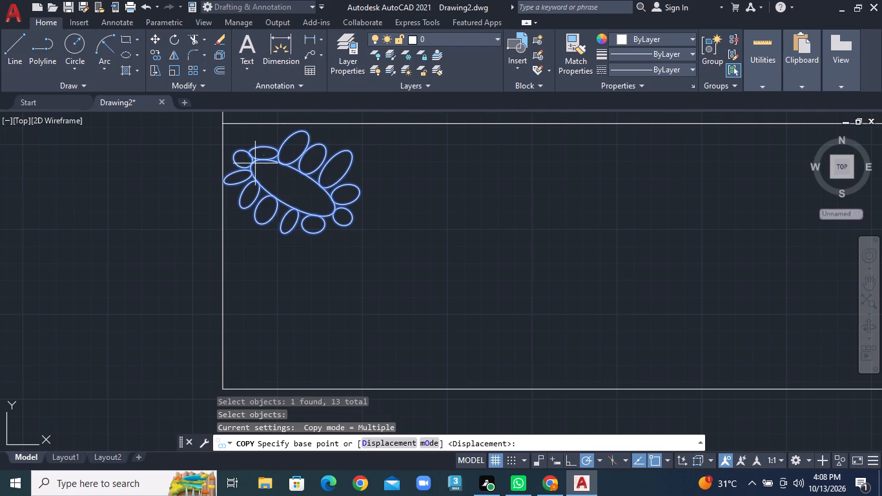
click(291, 183)
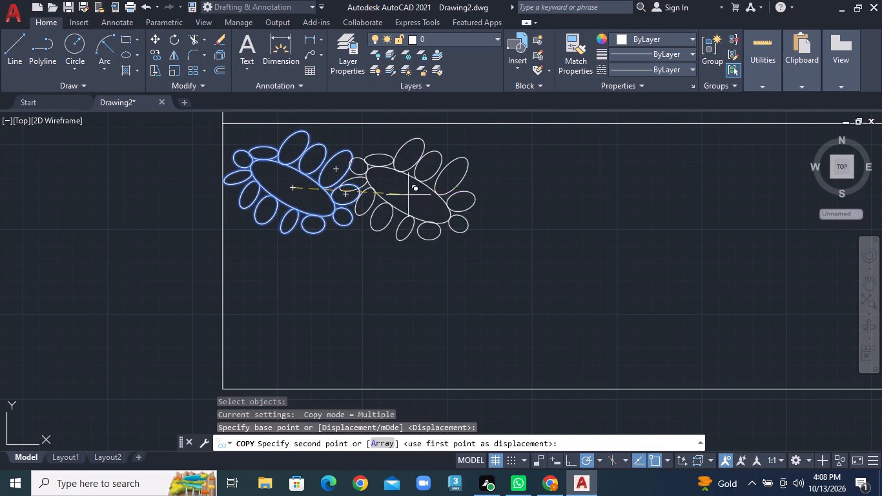
scroll(427, 192, down, 1)
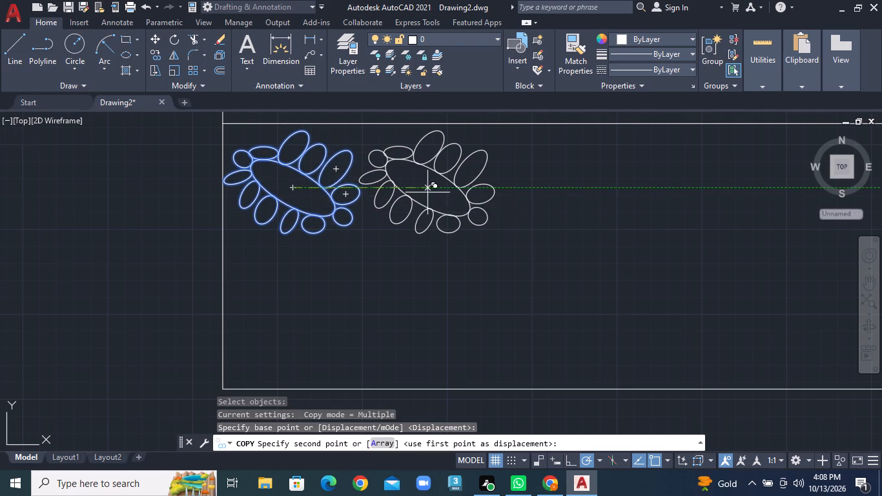
click(424, 185)
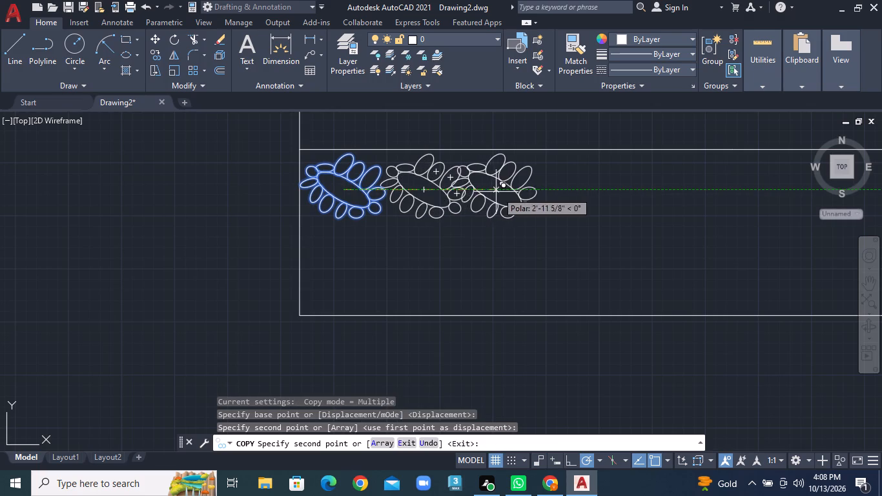
click(507, 192)
Place three more cluster copies side by side beneath the first three, starting a second row at the strip's left end.
scroll(513, 192, down, 1)
middle_drag(510, 198, 309, 204)
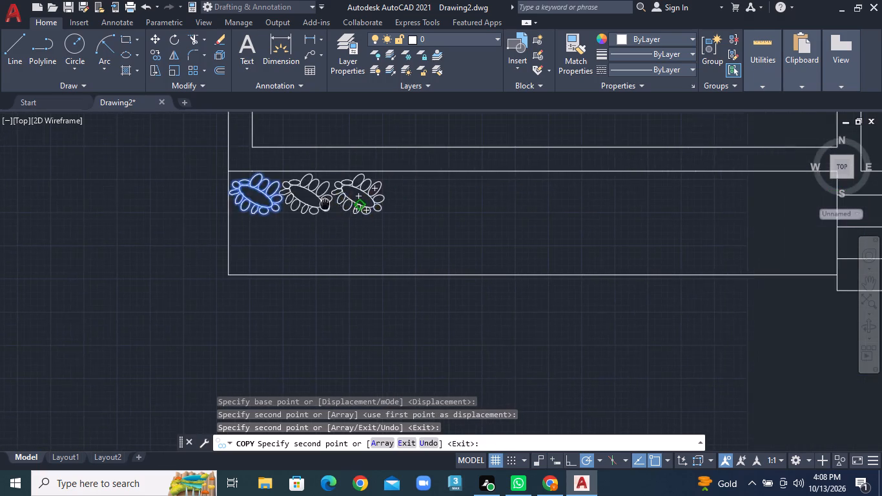
middle_drag(309, 204, 309, 204)
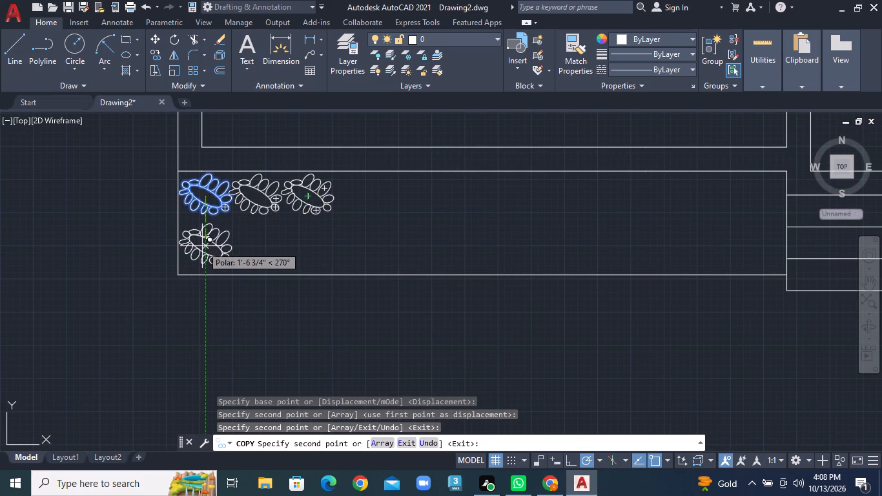
click(201, 245)
click(260, 238)
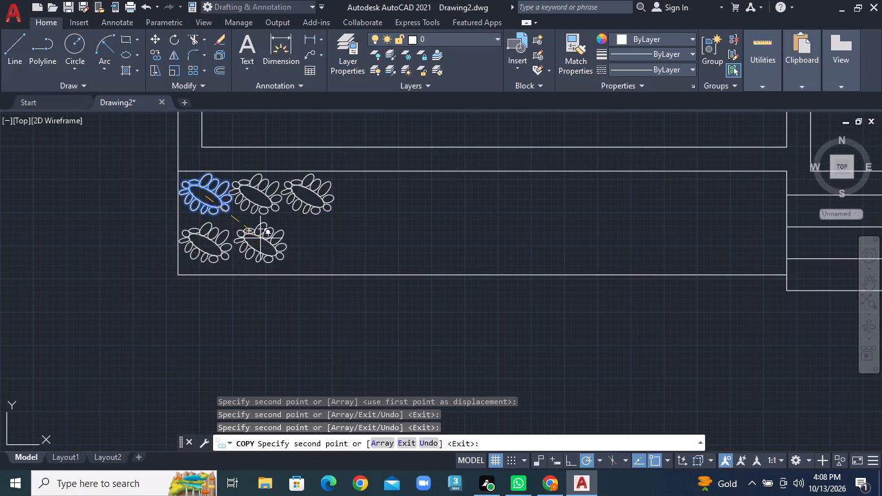
click(317, 242)
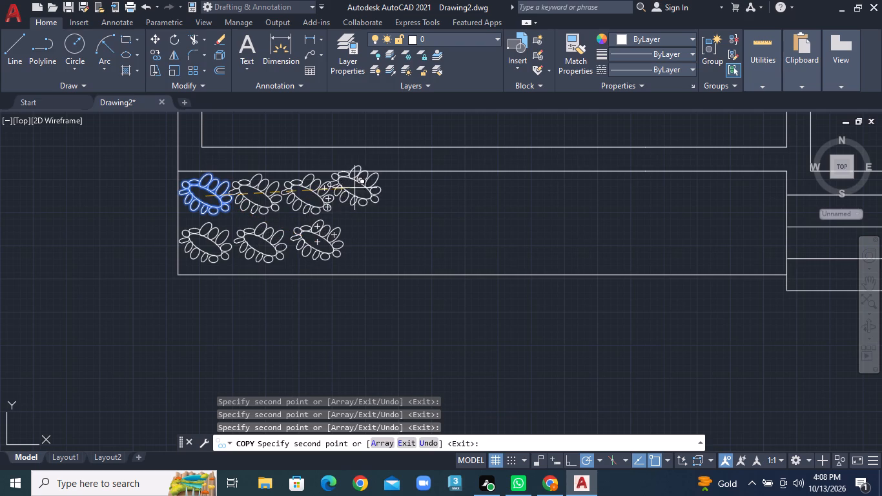
Extend the upper row with eight evenly spaced cluster copies, reaching the strip's right end beside the entrance steps.
click(362, 196)
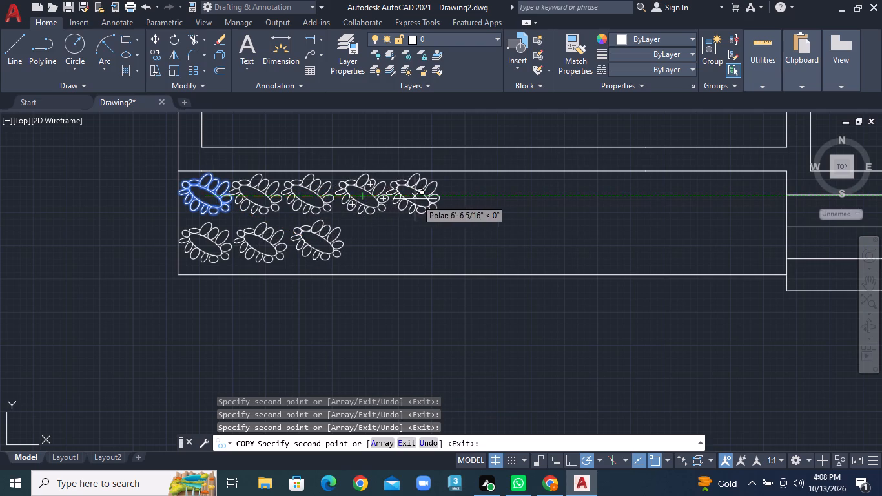
click(416, 199)
click(471, 195)
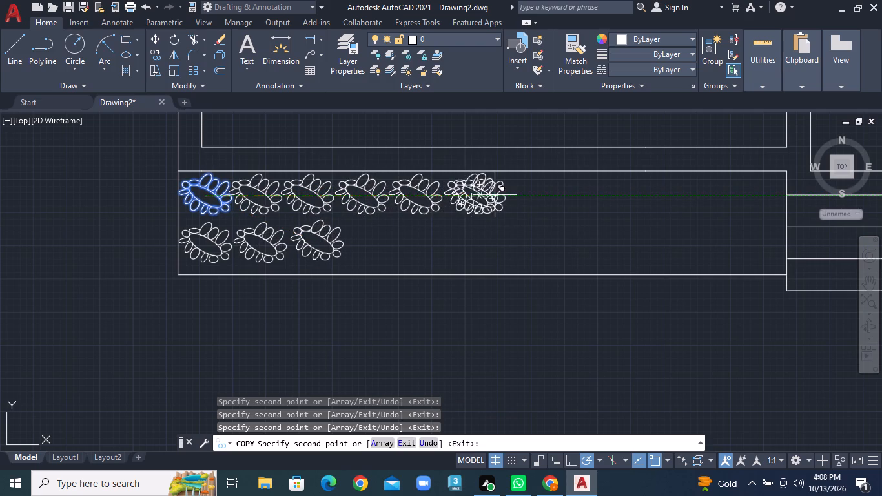
click(525, 195)
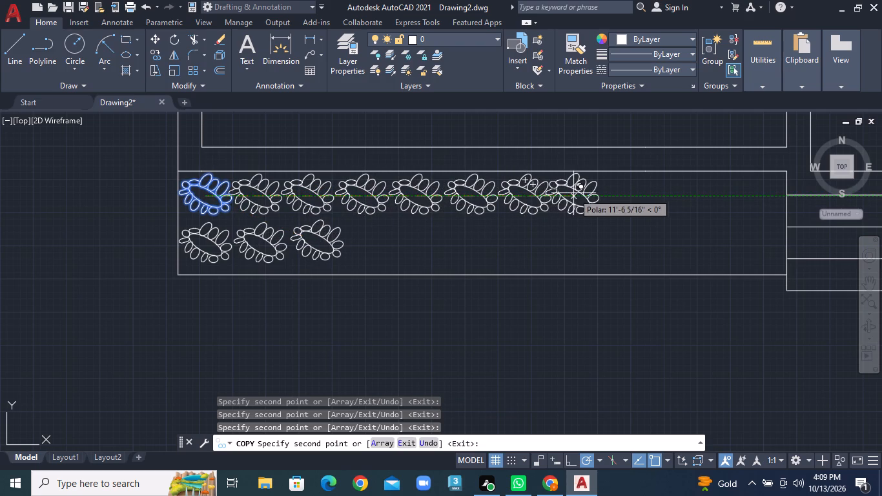
click(580, 193)
click(640, 192)
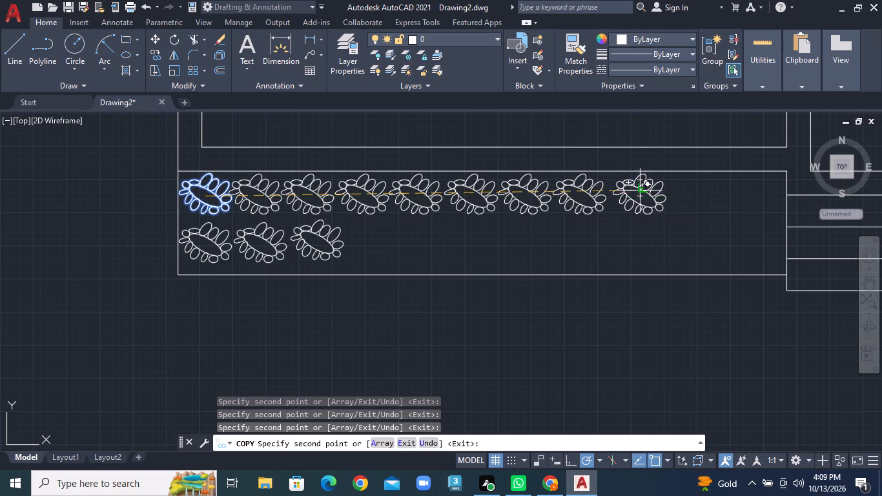
click(696, 192)
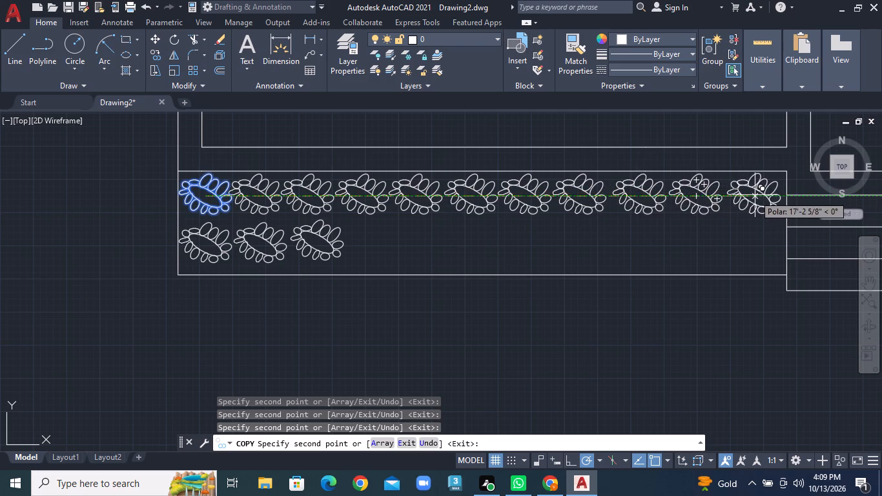
click(755, 195)
Complete the lower row with eight cluster copies, two at the strip's right end and six filling the gap, and end the copying.
click(761, 247)
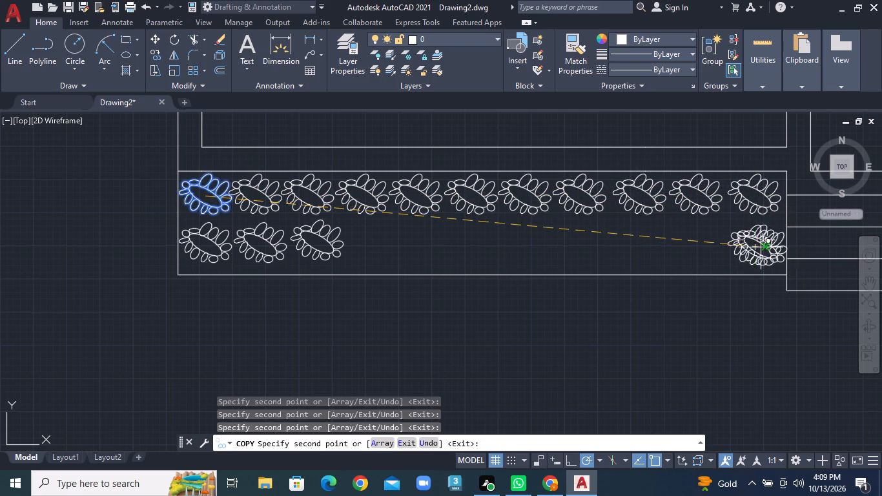
click(703, 241)
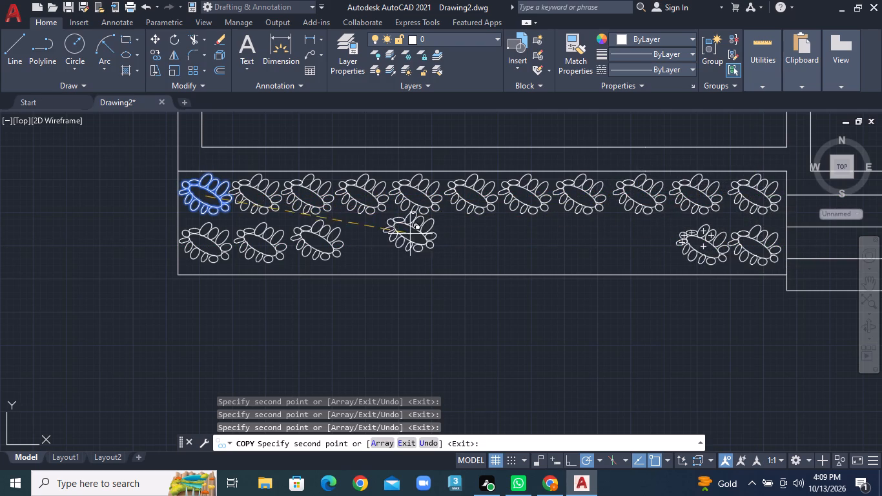
click(373, 244)
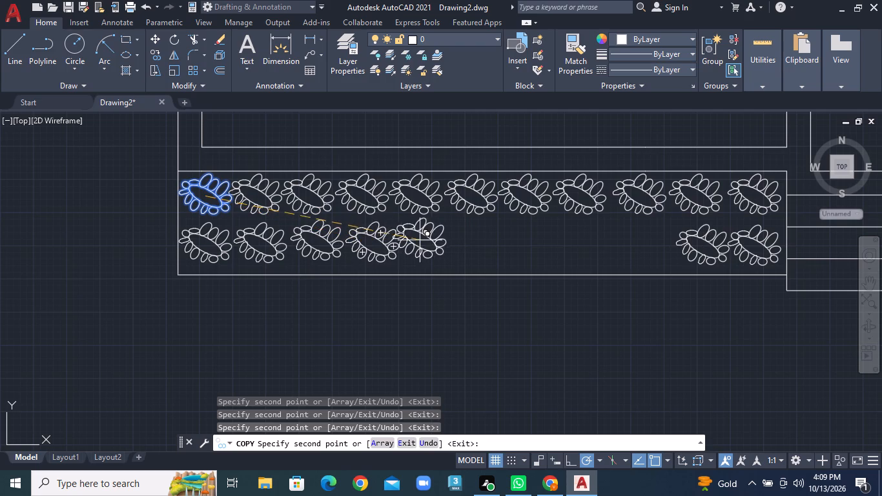
click(427, 238)
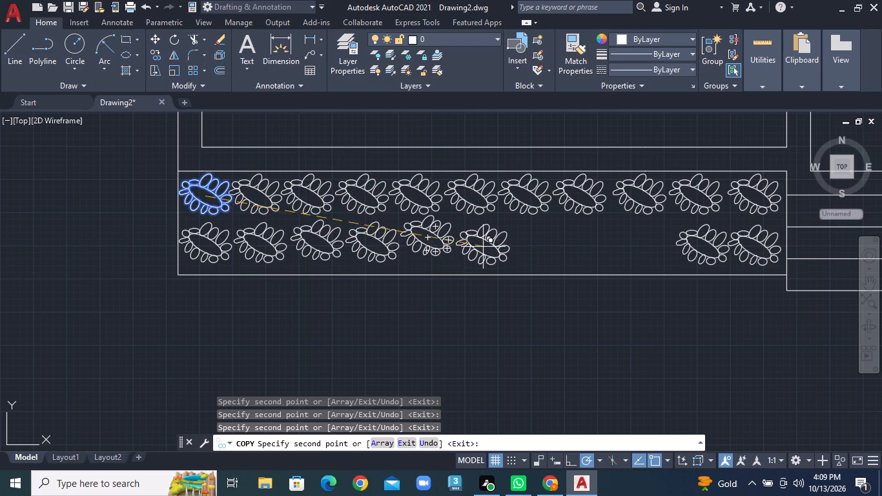
click(483, 245)
click(537, 246)
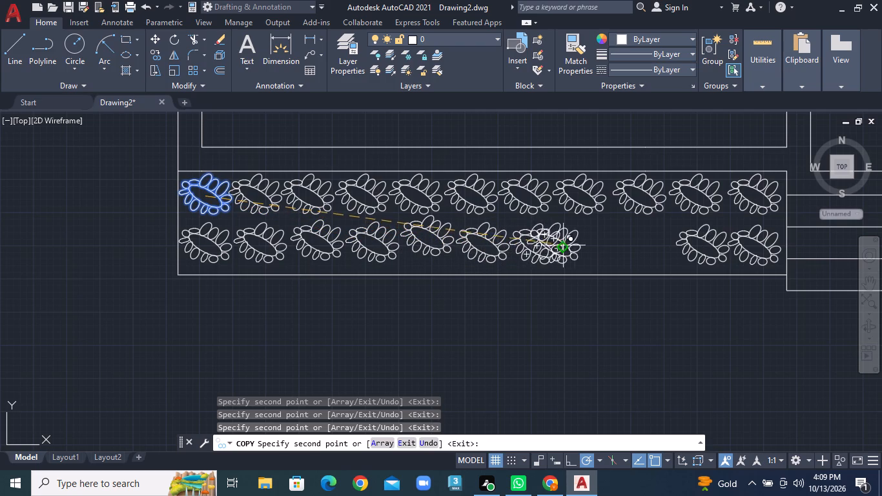
click(589, 245)
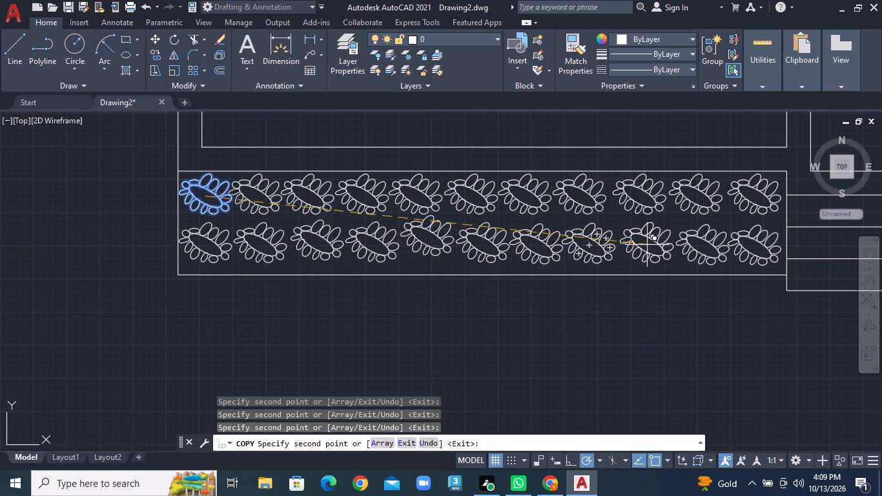
click(648, 245)
key(Escape)
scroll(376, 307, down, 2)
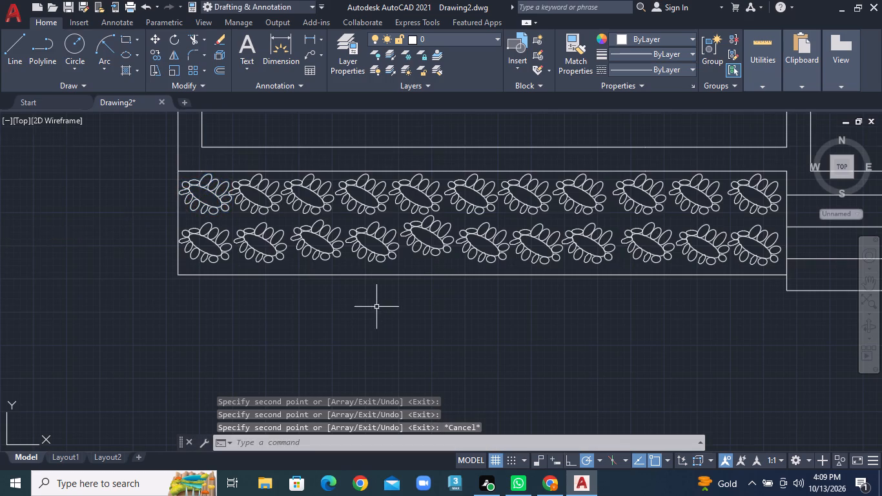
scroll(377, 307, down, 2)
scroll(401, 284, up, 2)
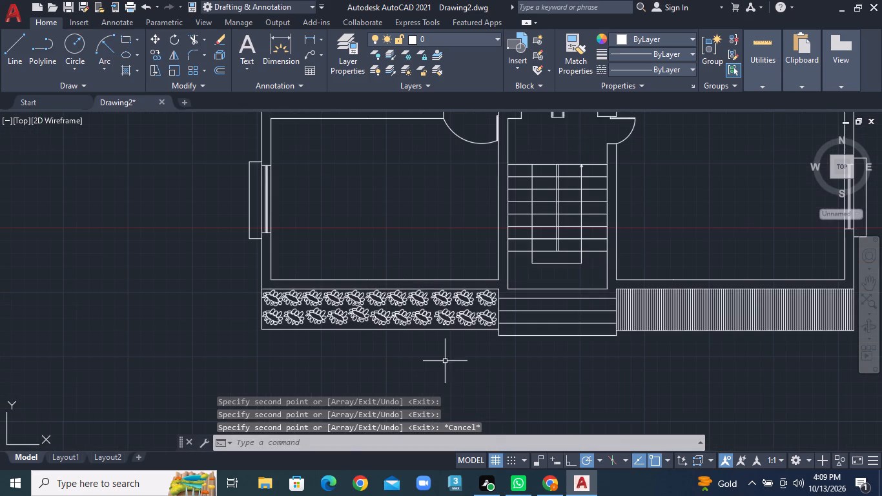
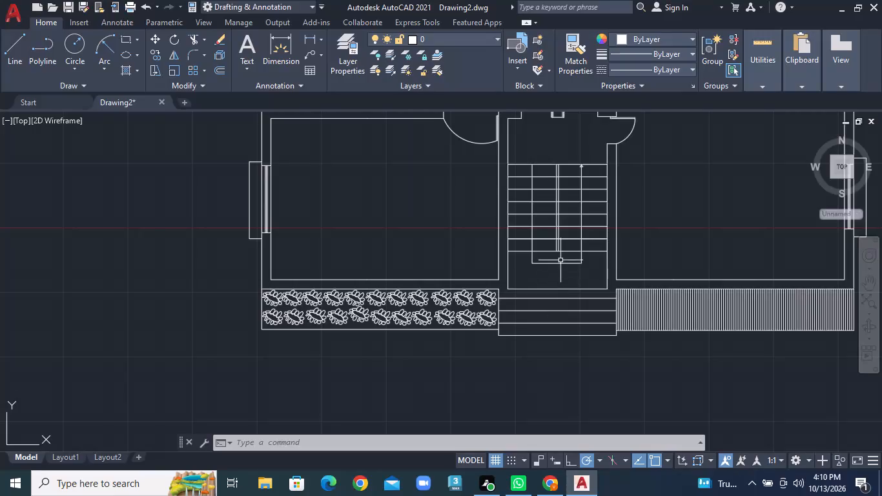
Move the UCS origin to an empty area well below and to the left of the floor plan.
middle_drag(549, 270, 462, 367)
scroll(366, 236, down, 4)
middle_drag(380, 211, 396, 320)
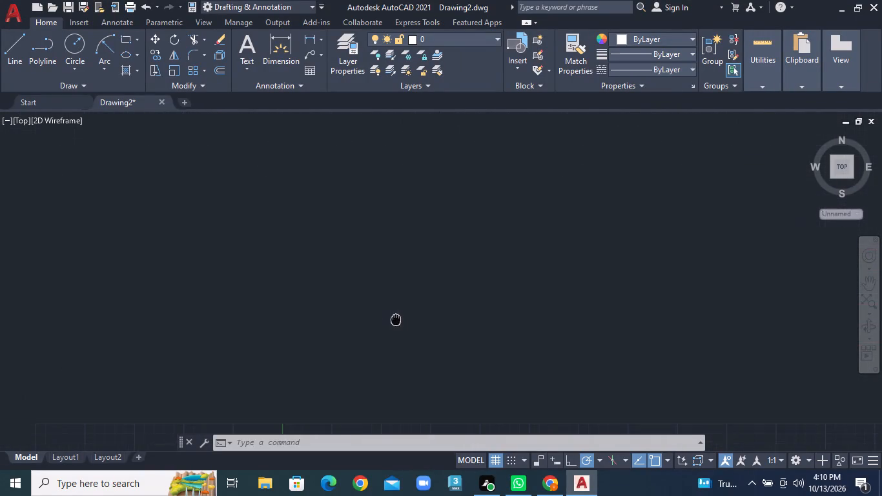
middle_drag(356, 319, 400, 202)
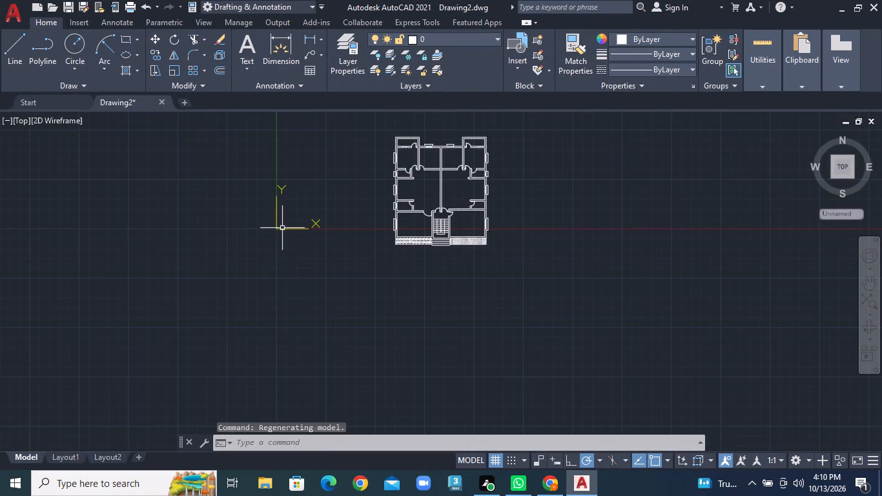
click(280, 228)
drag(276, 229, 60, 380)
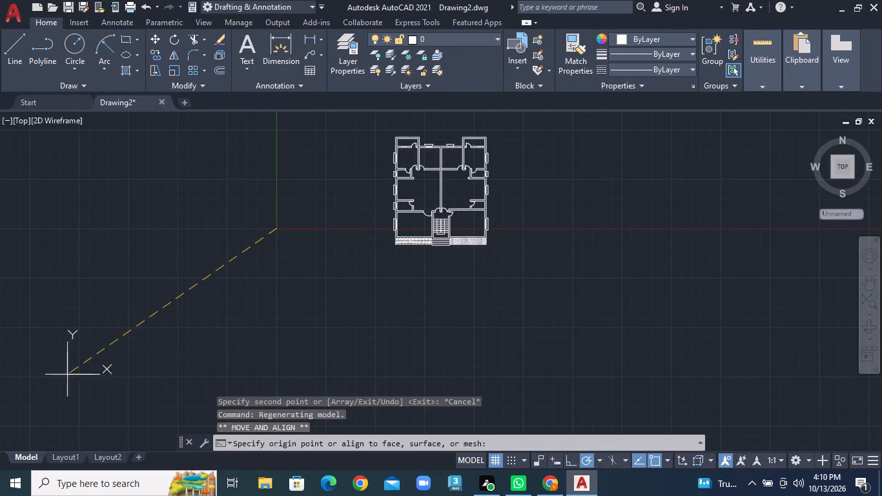
drag(60, 380, 54, 384)
click(49, 383)
Place a multiline text box inside the upper corner room of the left-hand flat.
click(252, 63)
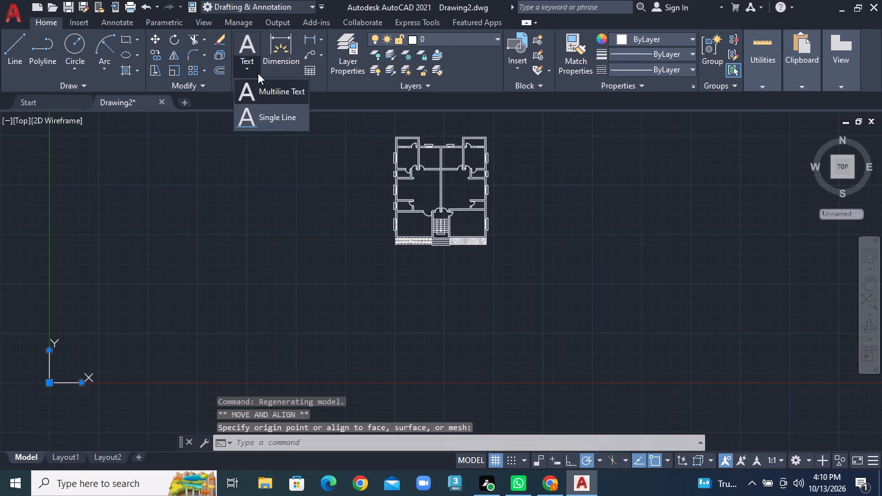
click(276, 93)
scroll(520, 198, up, 2)
scroll(353, 157, up, 2)
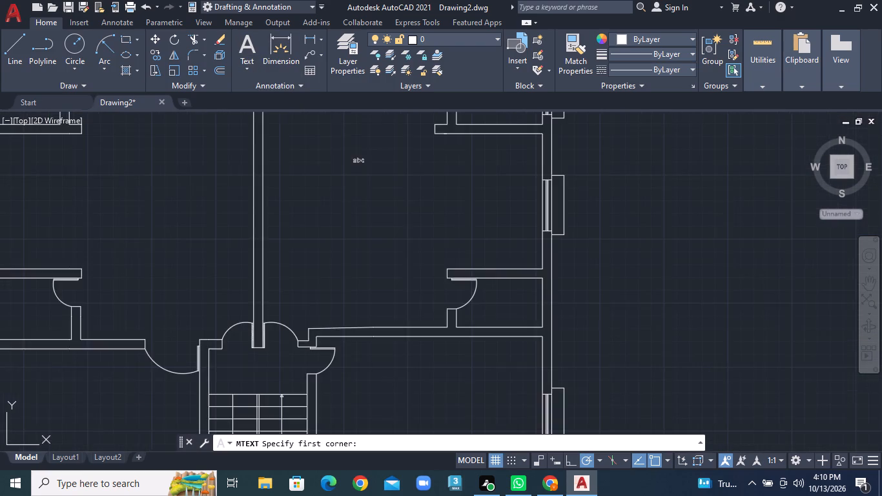
middle_drag(354, 164, 546, 348)
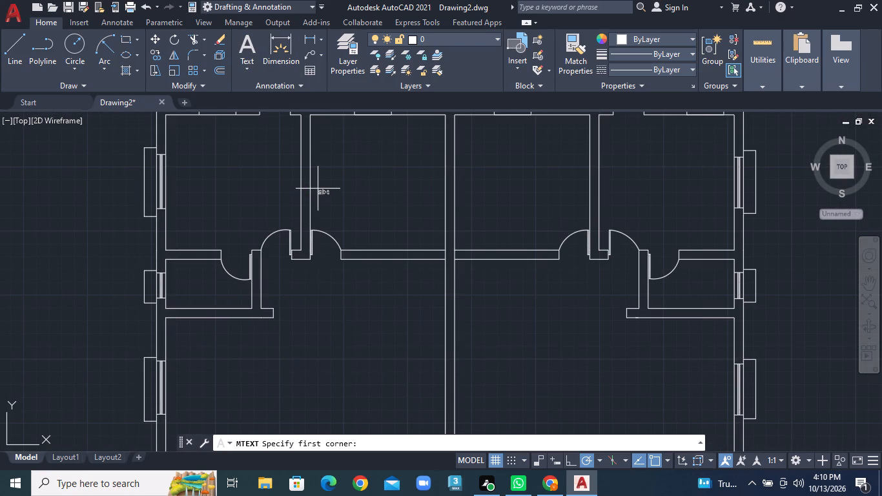
click(213, 166)
click(280, 201)
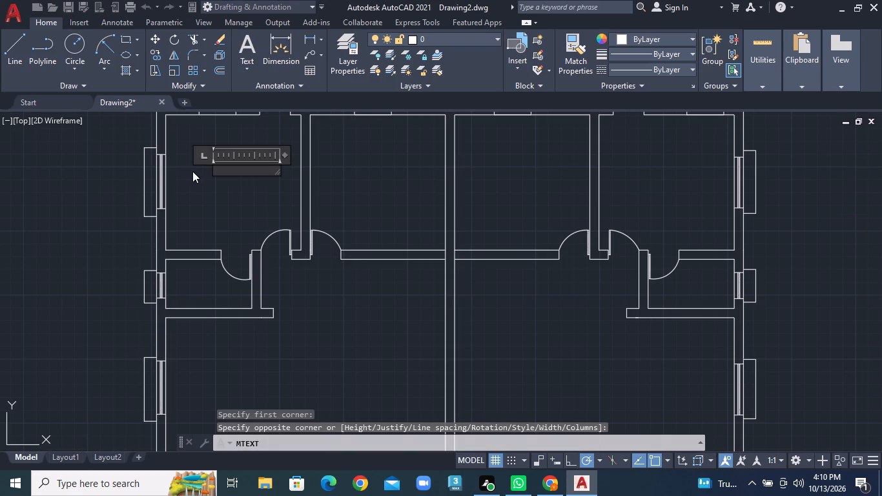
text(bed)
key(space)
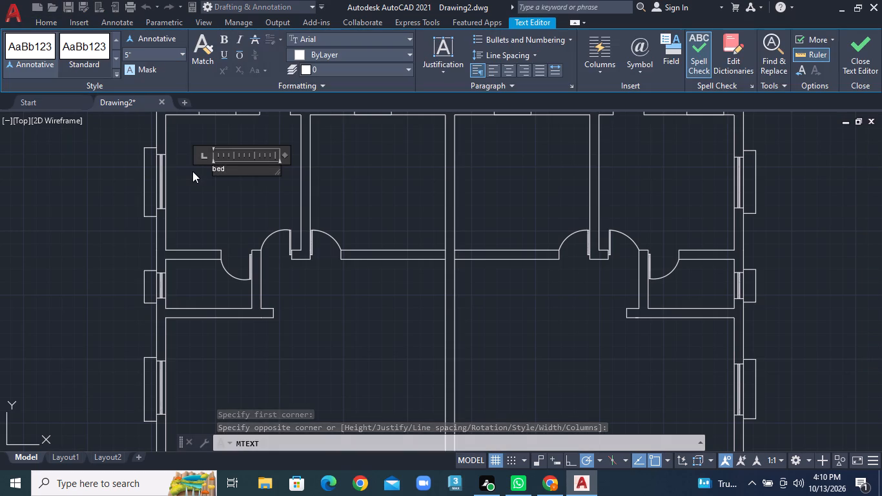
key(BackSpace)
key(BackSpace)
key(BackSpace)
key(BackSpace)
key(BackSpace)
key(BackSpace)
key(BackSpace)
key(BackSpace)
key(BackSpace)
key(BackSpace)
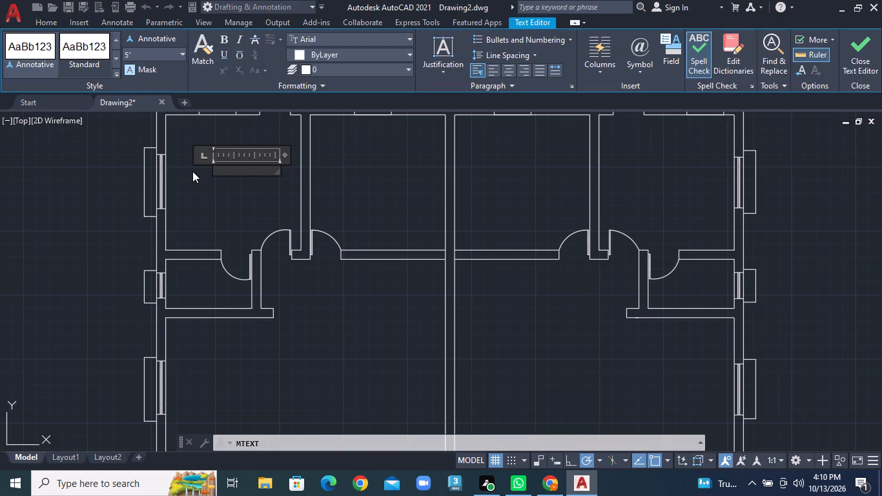
Label the left-hand flat's upper corner room "BED ROOM" with 11'0"X11'0" on a second line.
text(BED R)
text(OOM)
key(Return)
text(11'0"X)
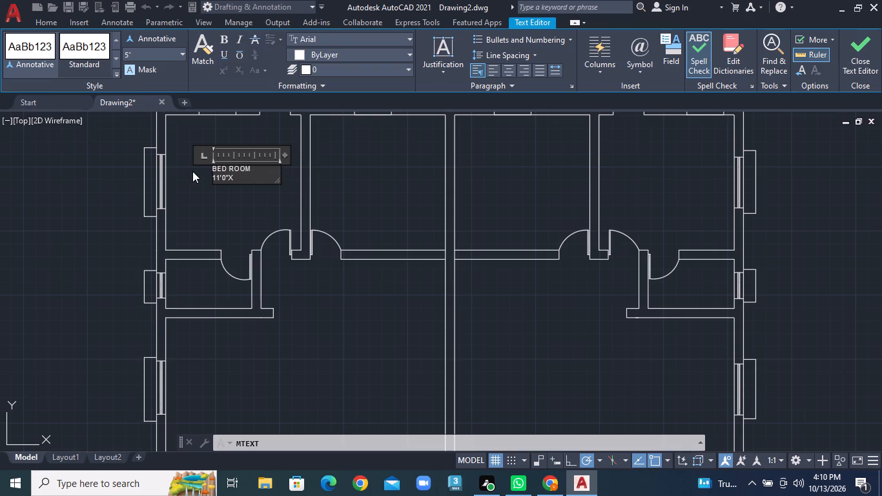
text(11'0")
click(185, 196)
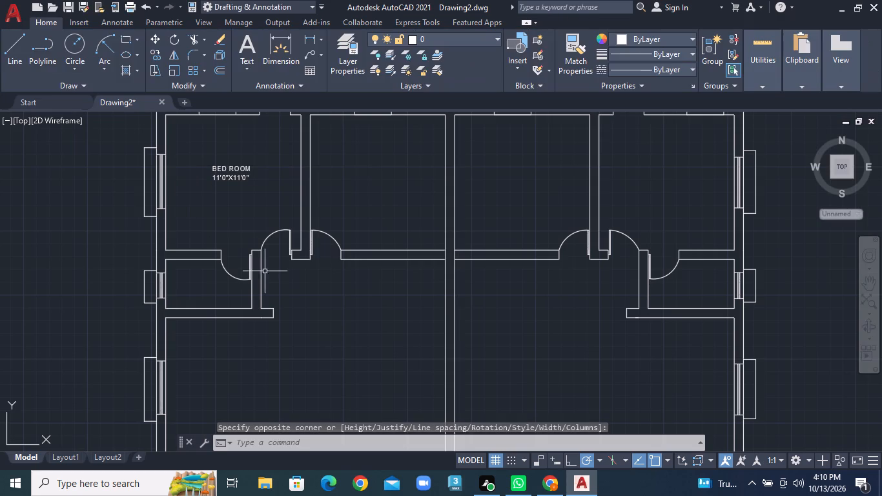
Add a multiline text label "KITCHEN" with 11'0"X6'0" below it in the room beside the bedroom.
right_click(354, 167)
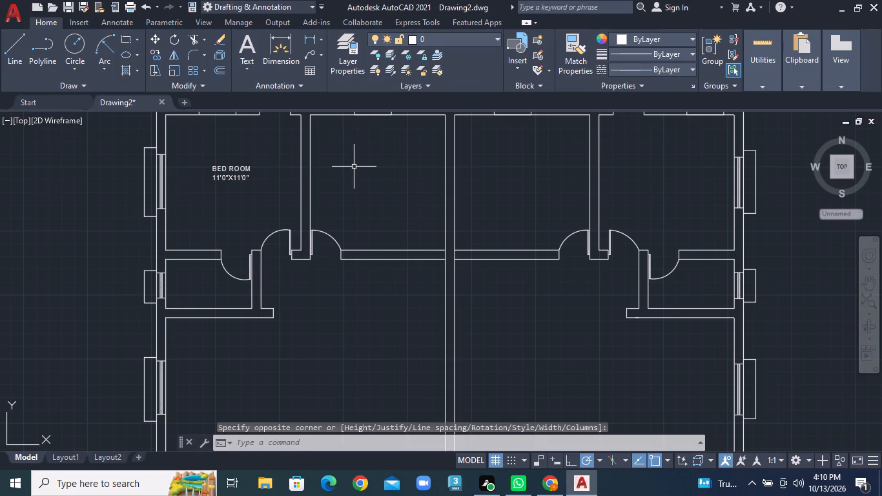
click(363, 173)
click(354, 168)
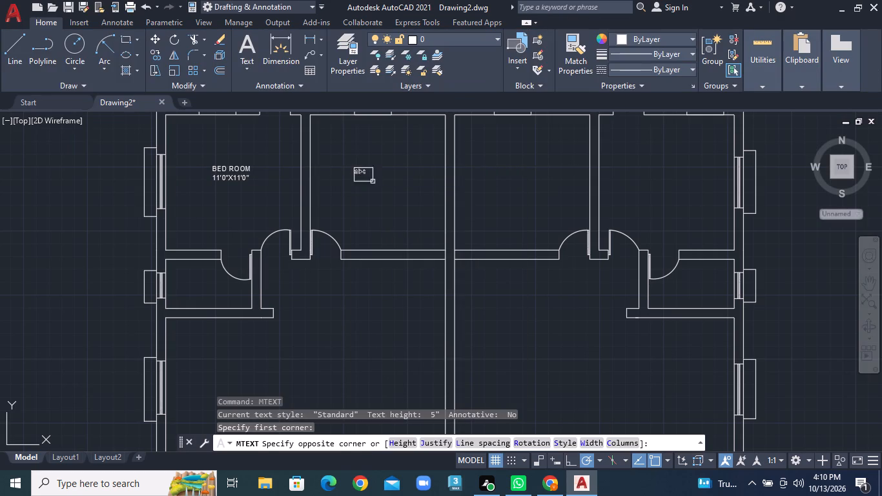
click(396, 194)
text(KITCHEB)
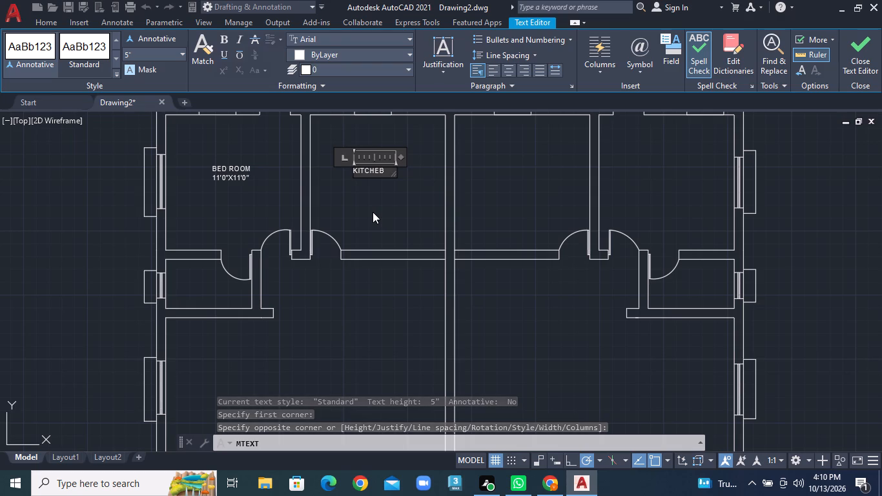
key(BackSpace)
key(n)
key(Return)
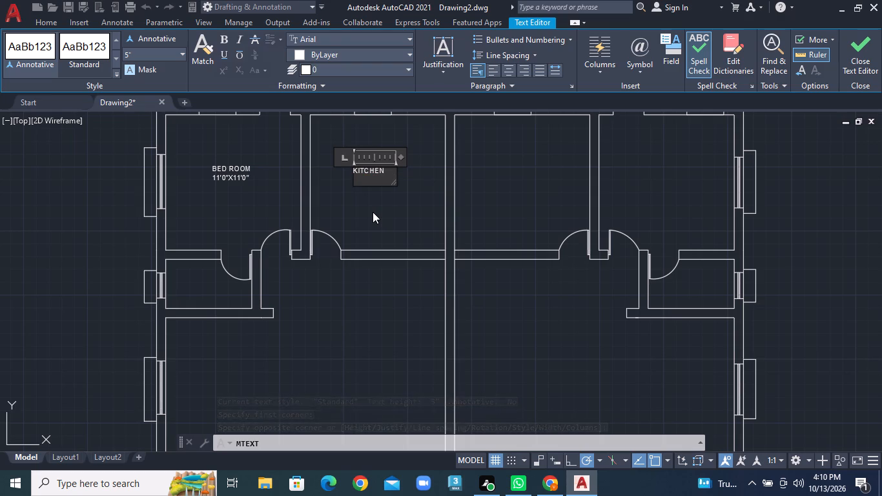
text(11'0)
key(shift+quotedbl)
key(x)
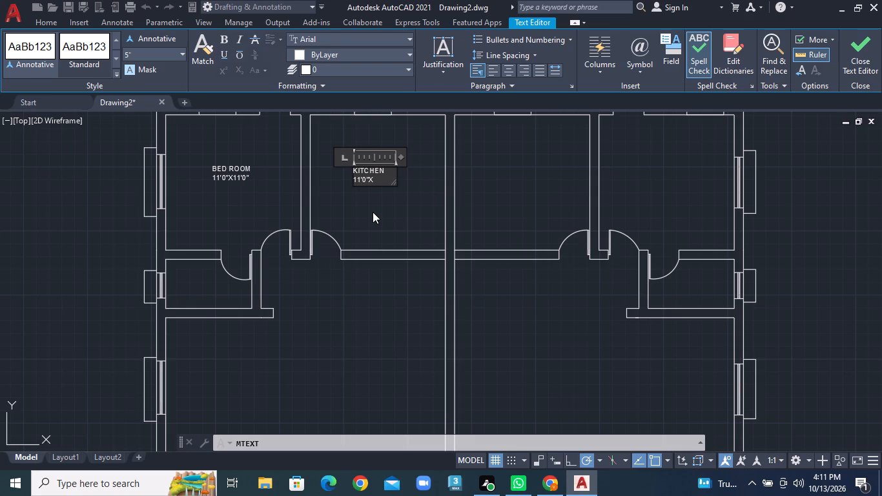
text(6'0")
click(534, 176)
Add a multiline text label "TOILET" with 7'0"X4'0" below it in the small room directly below the bedroom.
right_click(495, 166)
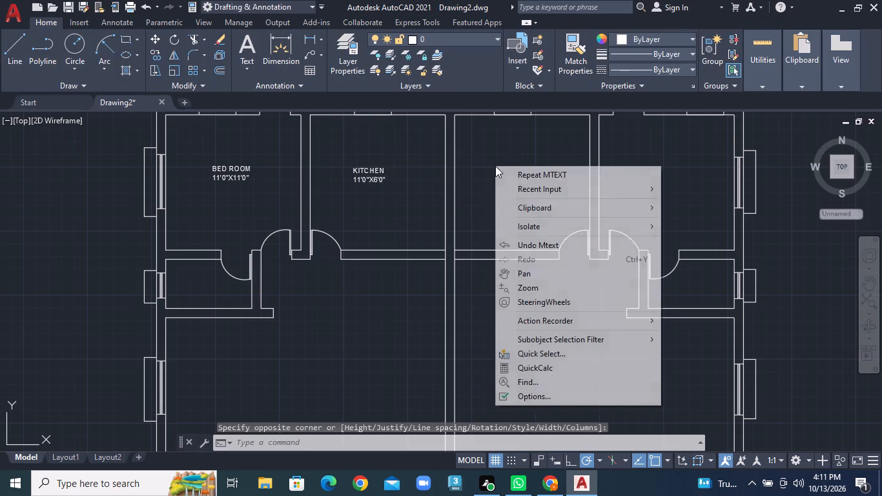
click(527, 177)
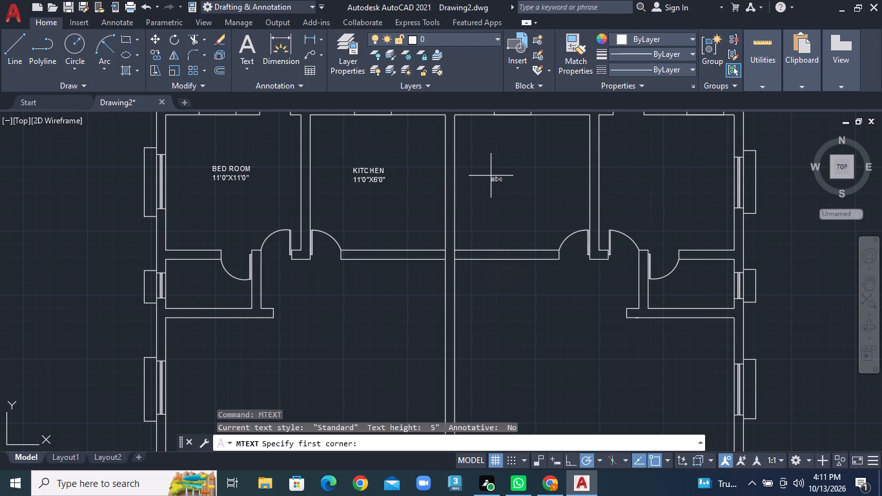
scroll(491, 183, down, 2)
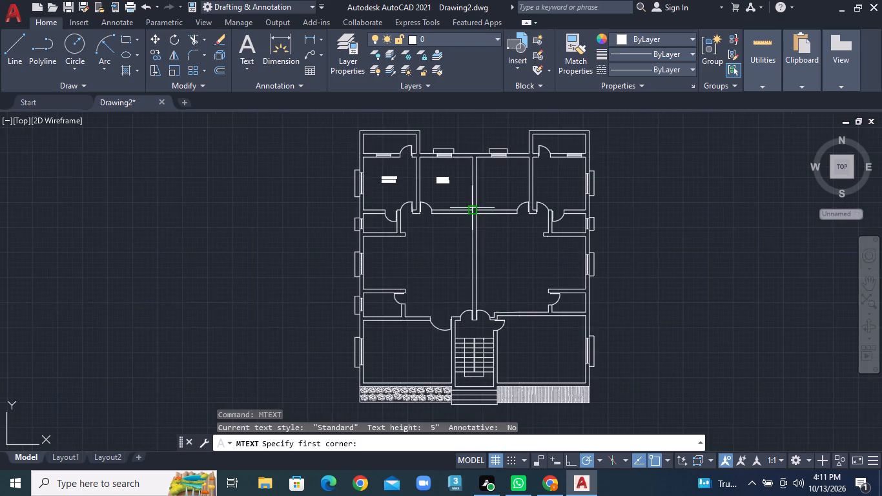
middle_drag(434, 236, 420, 174)
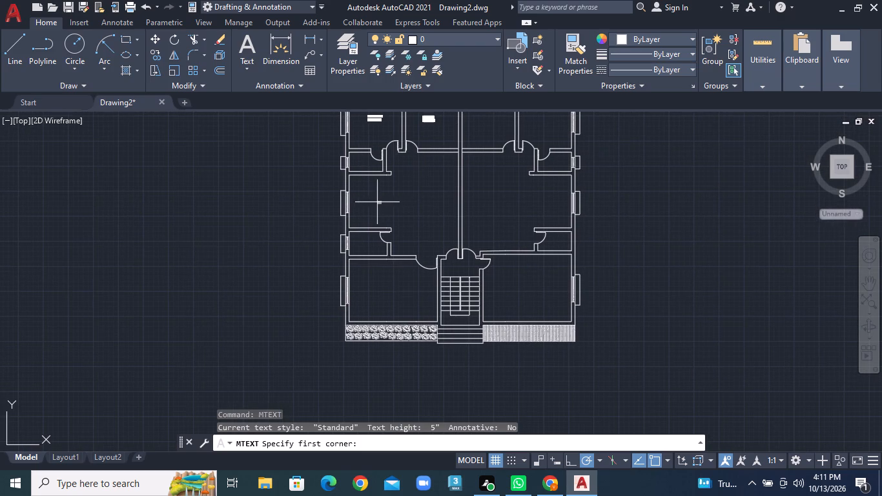
scroll(330, 191, up, 2)
scroll(373, 161, up, 2)
middle_drag(377, 160, 277, 278)
middle_click(276, 278)
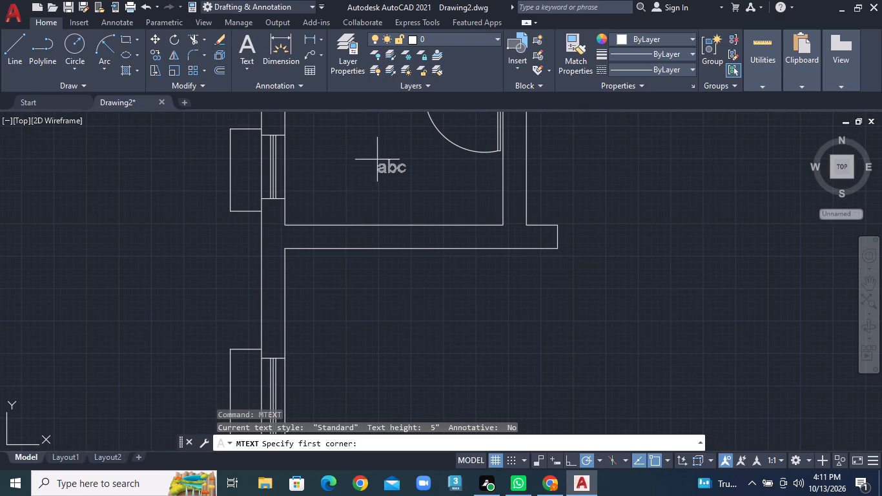
middle_drag(324, 184, 282, 243)
click(272, 201)
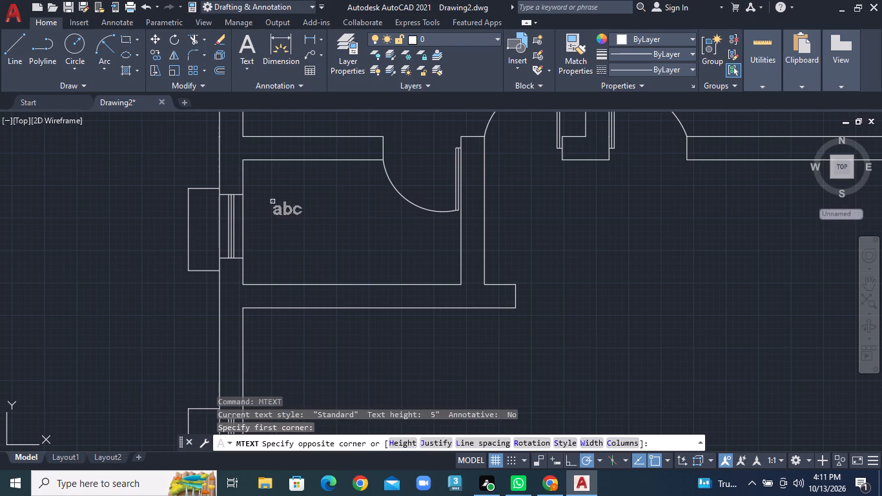
click(342, 247)
text(TOILET)
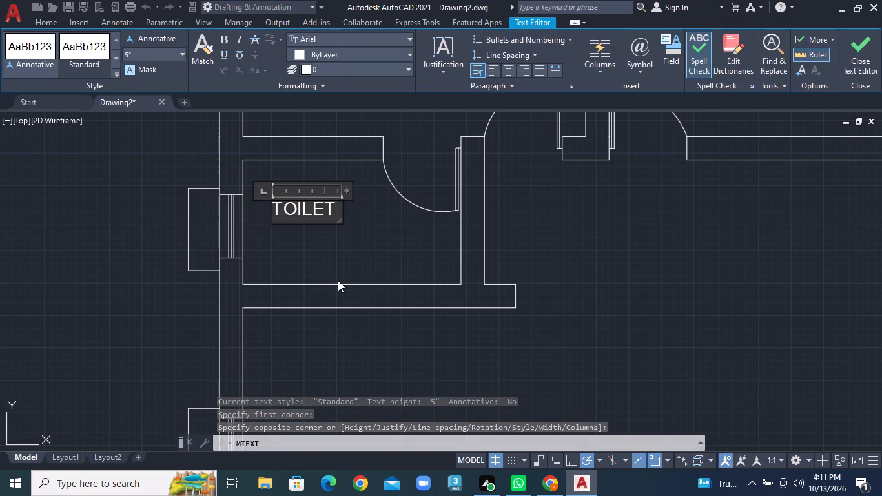
key(Return)
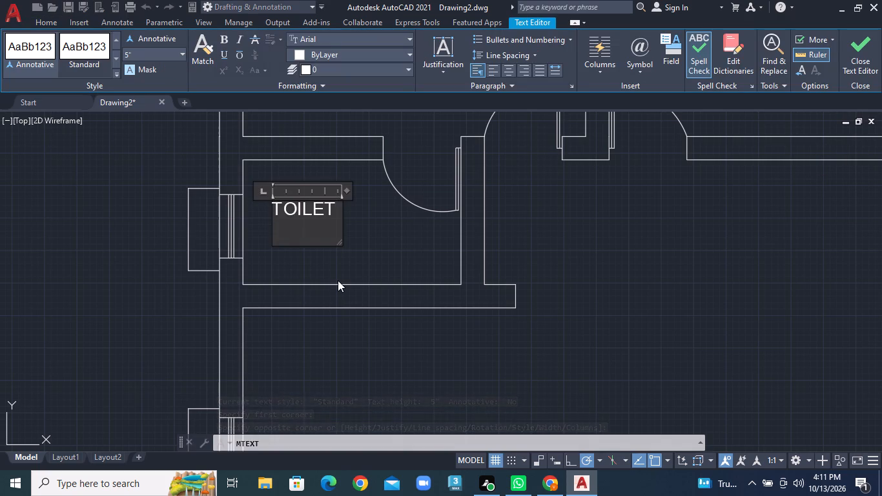
text(7'0"X)
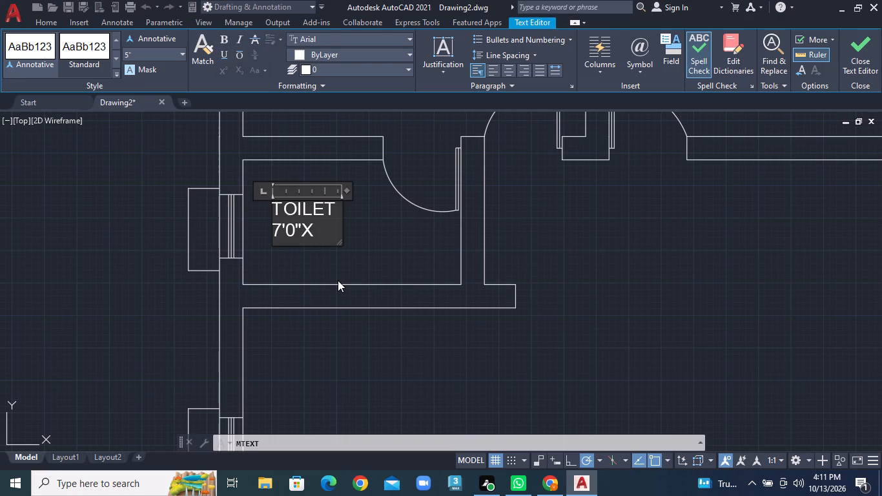
text(4')
text(0")
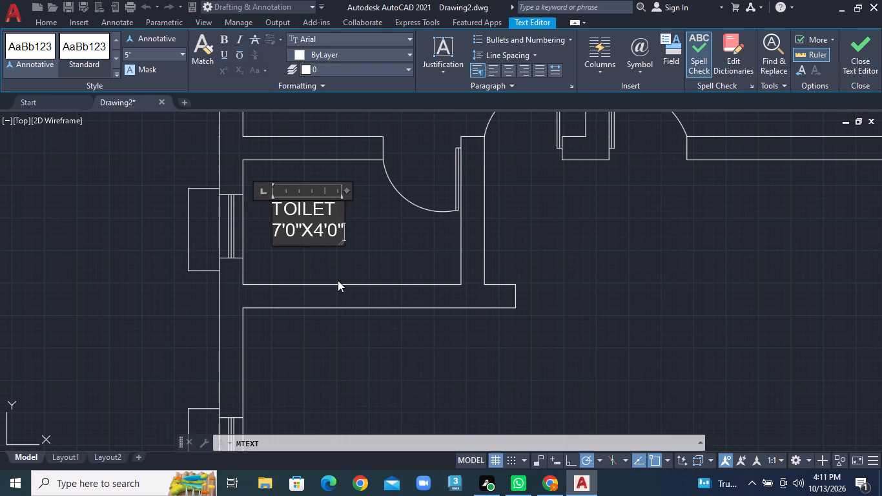
click(327, 346)
Add a multiline text label "LIVING ROOM" with 8'0"X11'0" below it in the left-hand flat's large space below the toilet.
scroll(327, 346, down, 2)
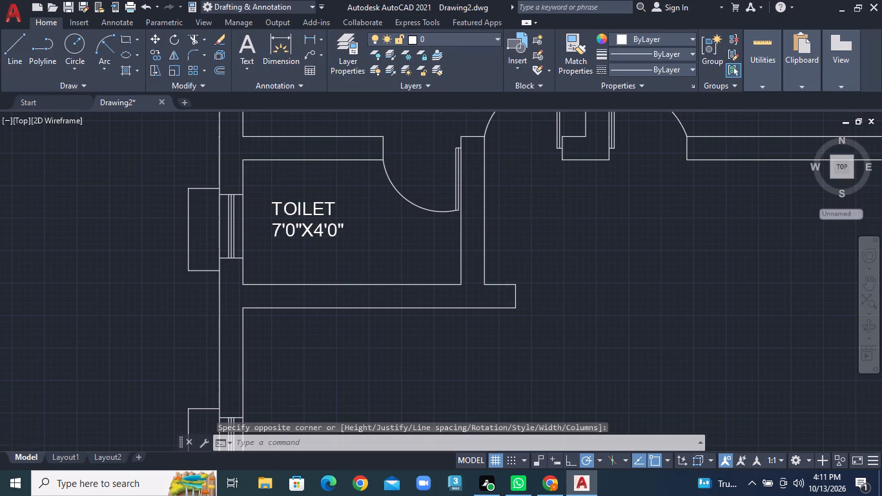
middle_drag(327, 346, 244, 218)
scroll(267, 280, down, 1)
middle_drag(268, 287, 218, 220)
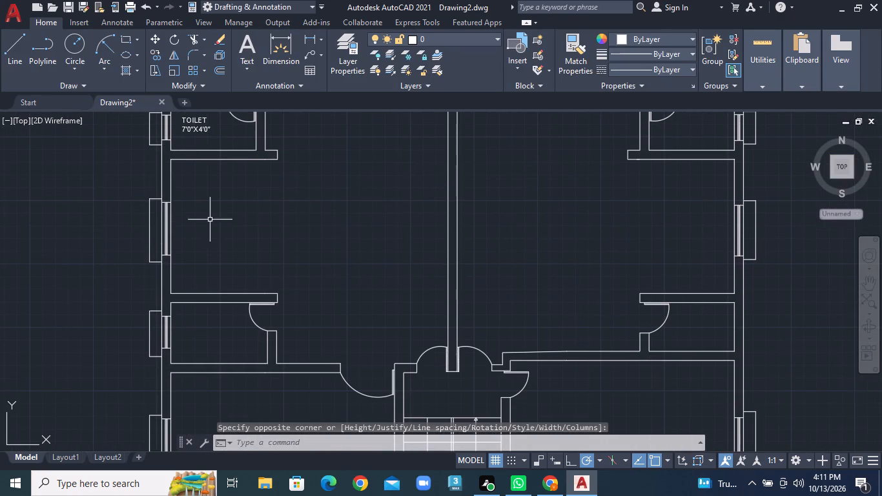
scroll(201, 205, up, 1)
right_click(201, 205)
click(225, 216)
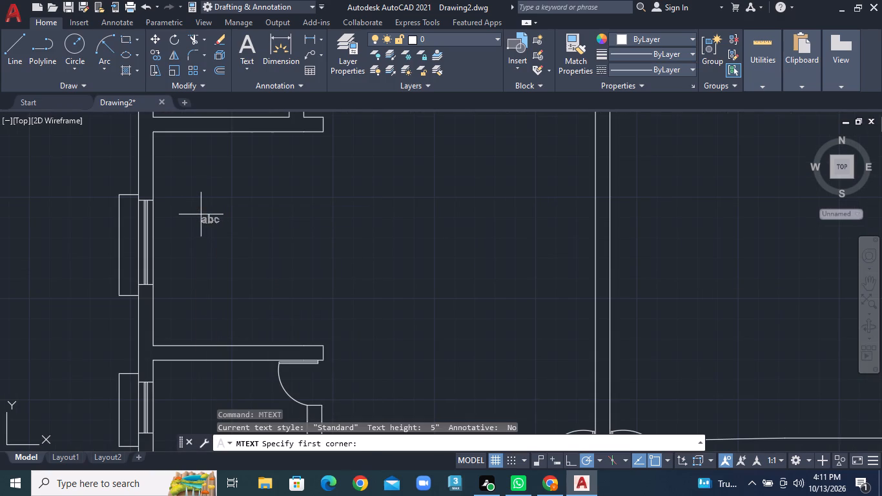
click(201, 214)
click(309, 255)
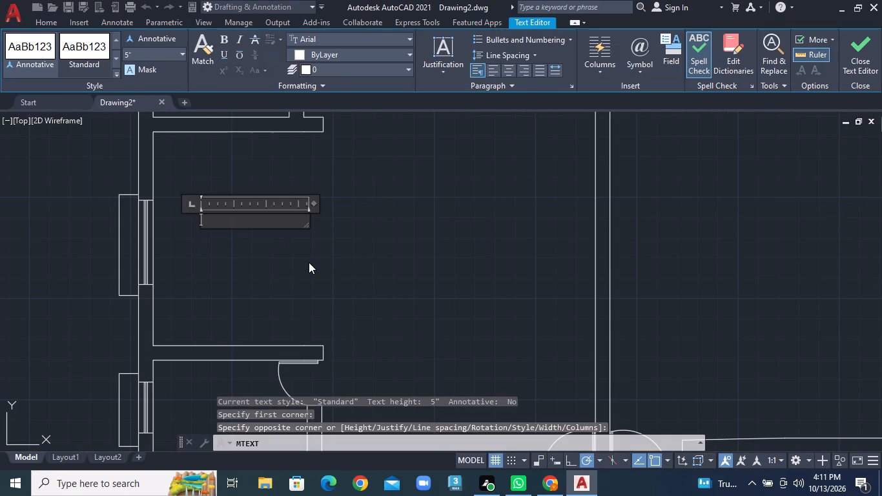
text(LIVING ROOM)
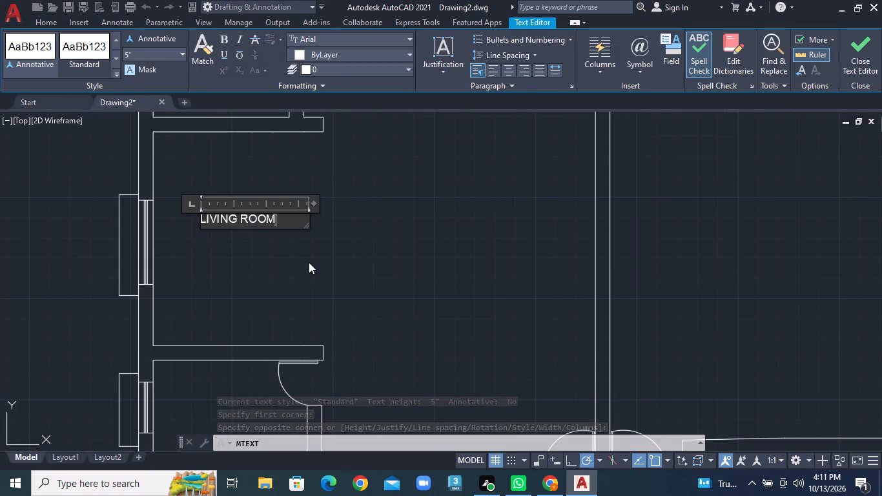
key(Return)
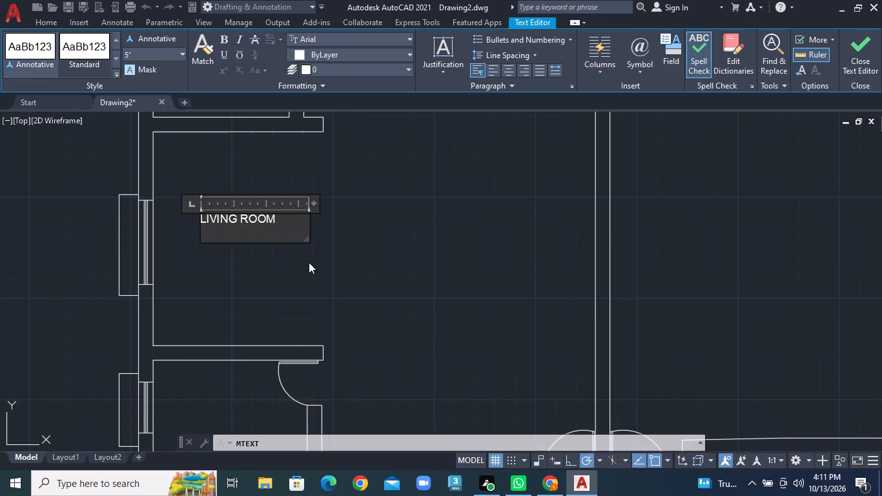
text(8'0")
key(x)
text(11'0")
click(362, 270)
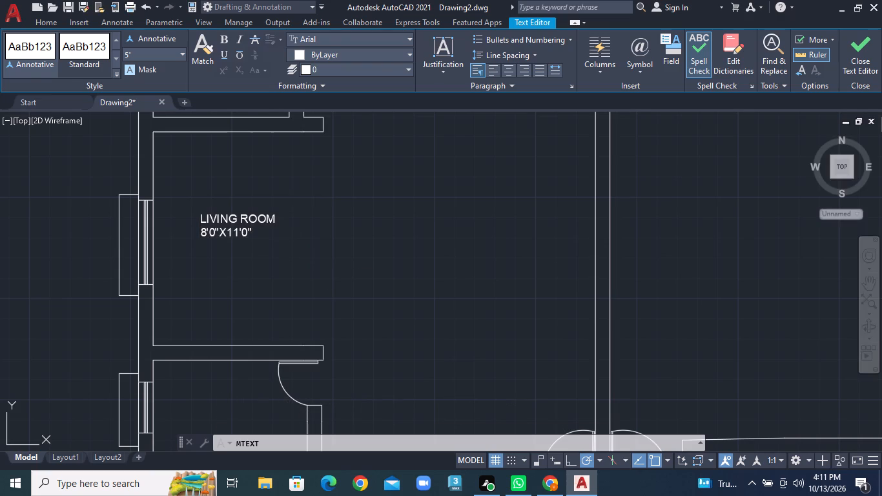
Add a multiline text label "TOILET" with 7'0"X5'0" below it in the small room directly below the left-hand living room.
scroll(360, 269, down, 2)
middle_drag(360, 275, 326, 147)
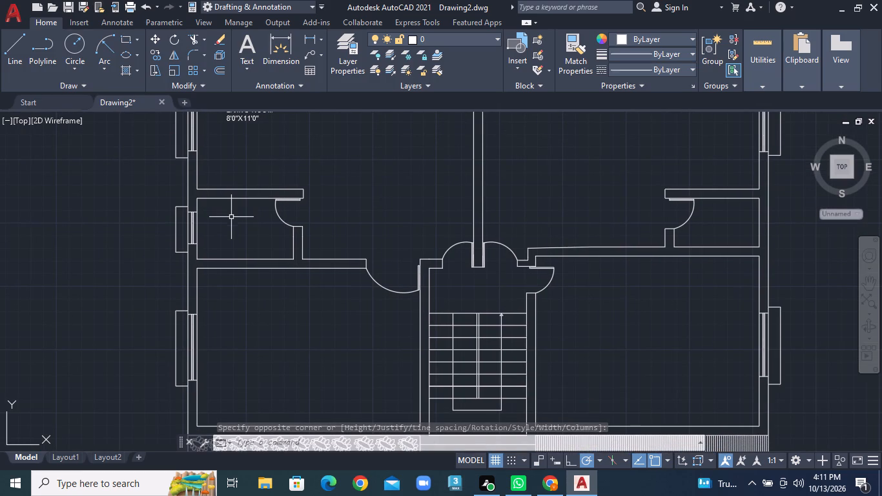
scroll(227, 214, up, 2)
right_click(196, 228)
click(241, 234)
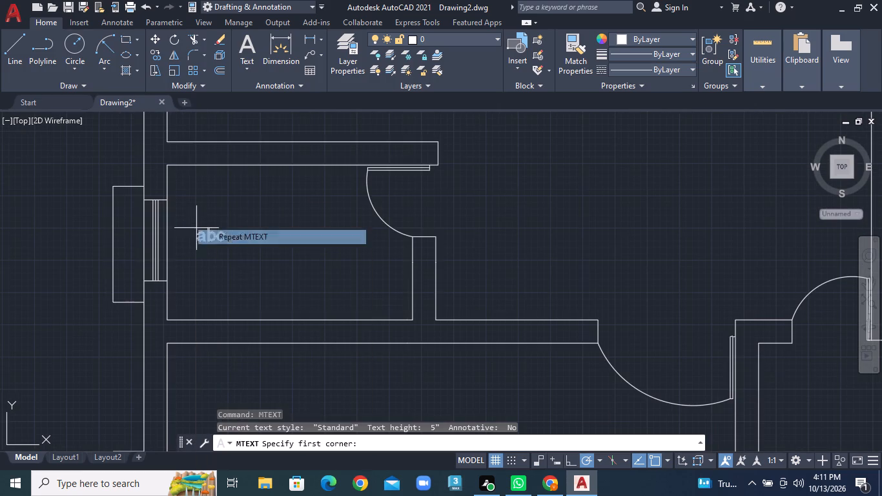
click(214, 222)
click(294, 251)
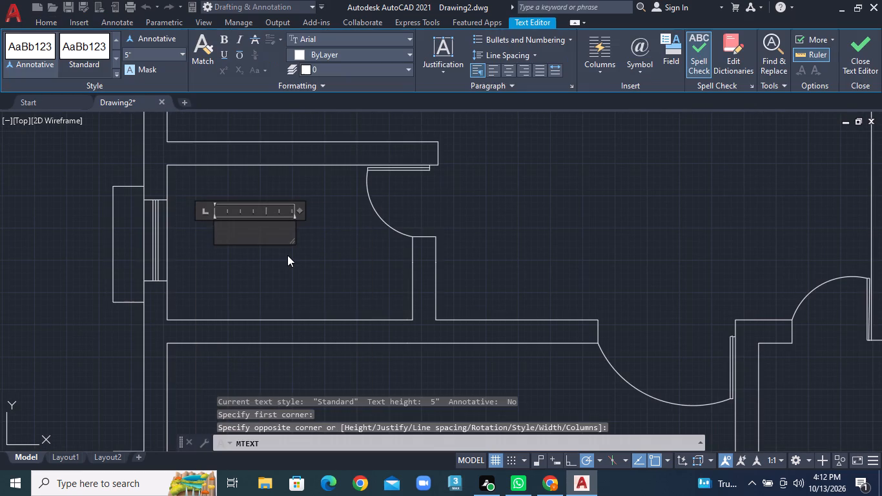
text(TOILET)
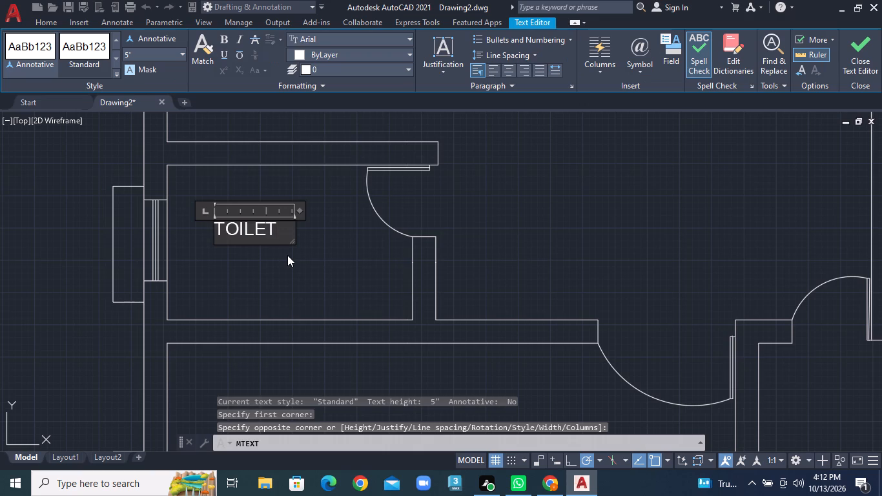
key(Return)
text(7'0")
key(x)
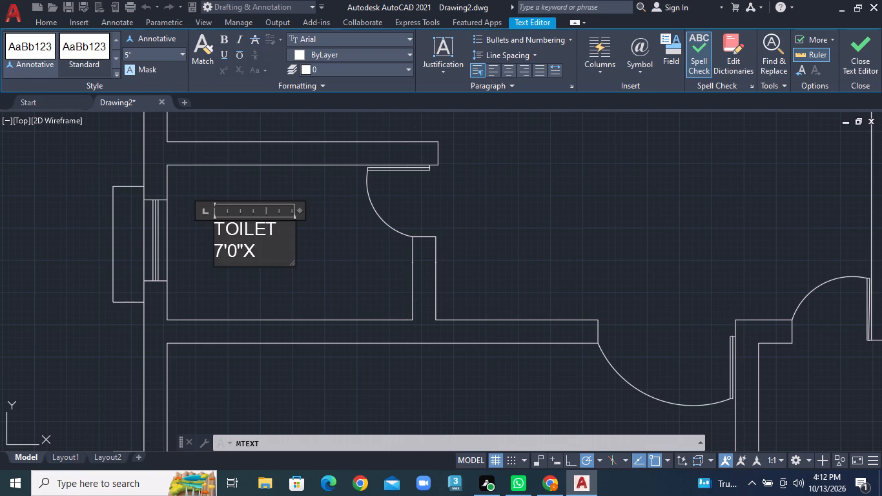
text(5'0")
click(296, 365)
Add a multiline text label "BED ROOM" with 13'2"X13'0" below it in the left-hand flat's lower room beside the staircase.
scroll(301, 364, down, 1)
middle_drag(301, 364, 271, 322)
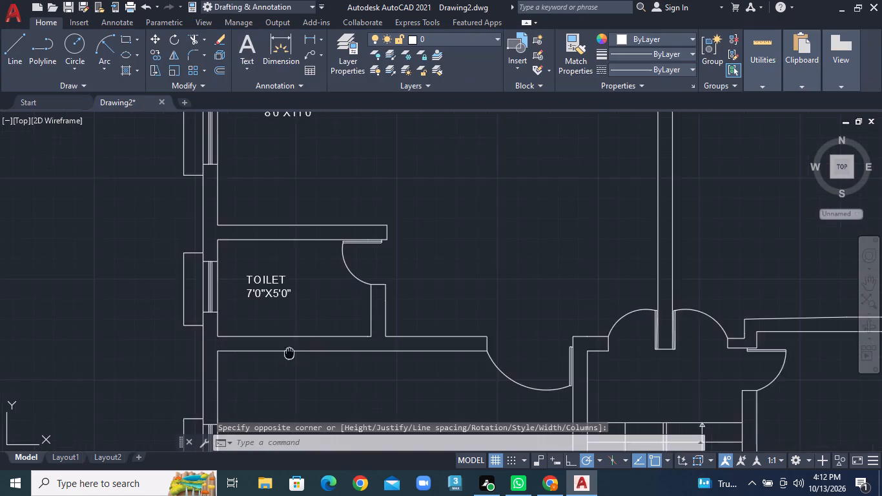
middle_drag(271, 322, 210, 166)
right_click(247, 282)
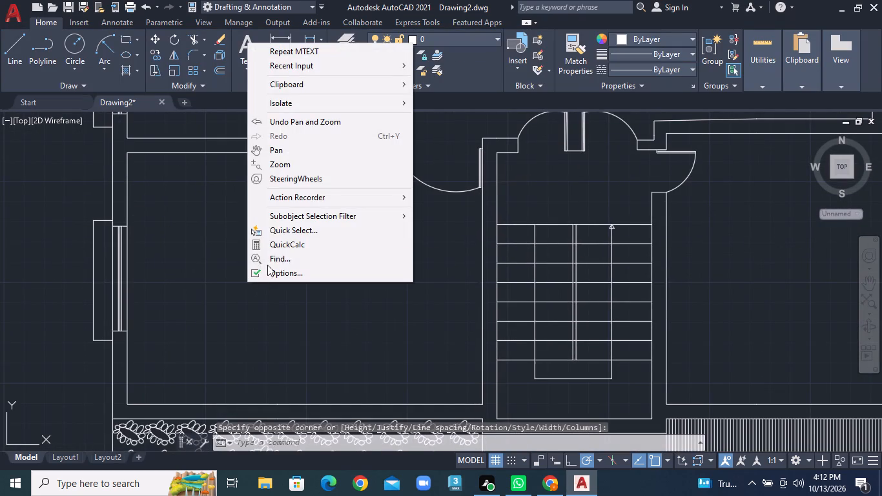
click(285, 50)
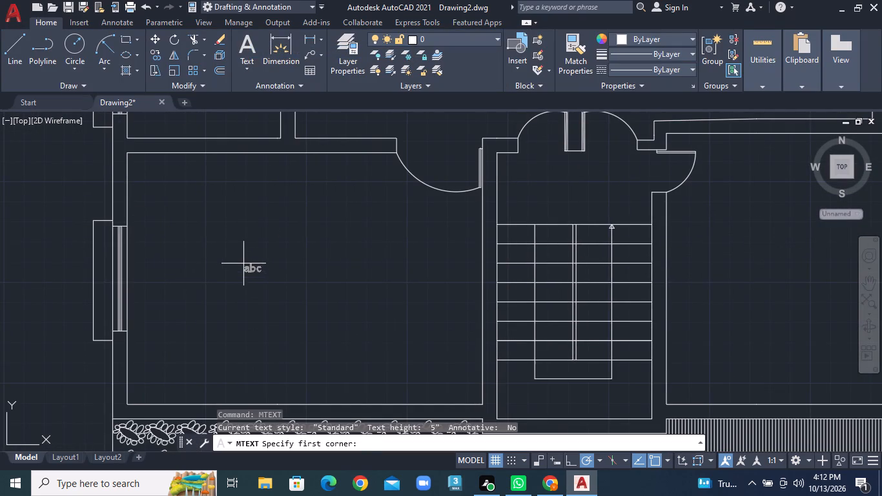
click(234, 258)
click(367, 332)
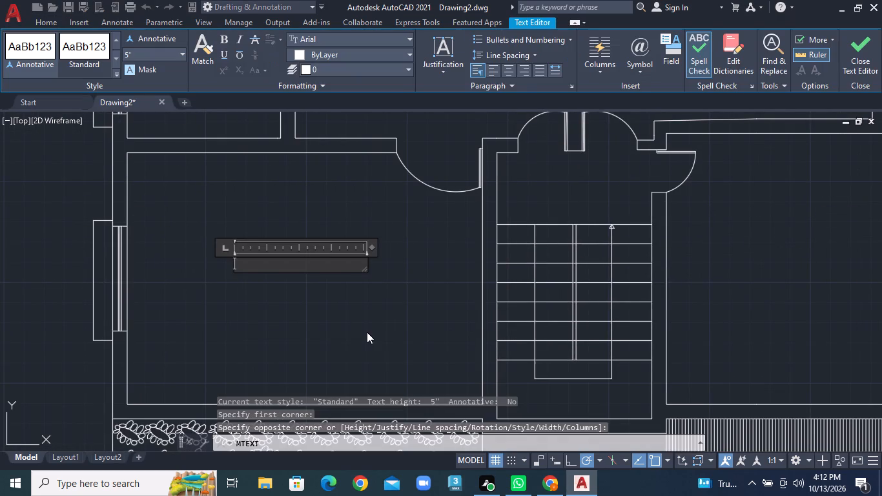
text(BED ROOM)
key(Return)
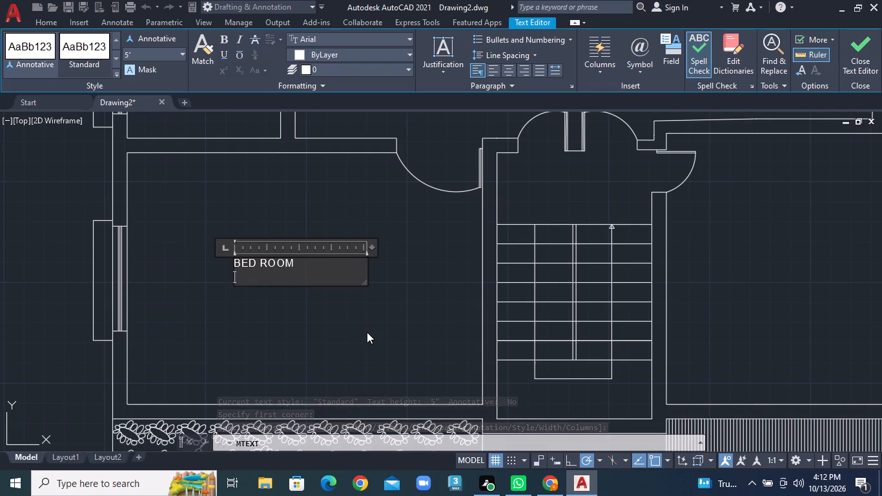
text(13'2")
key(x)
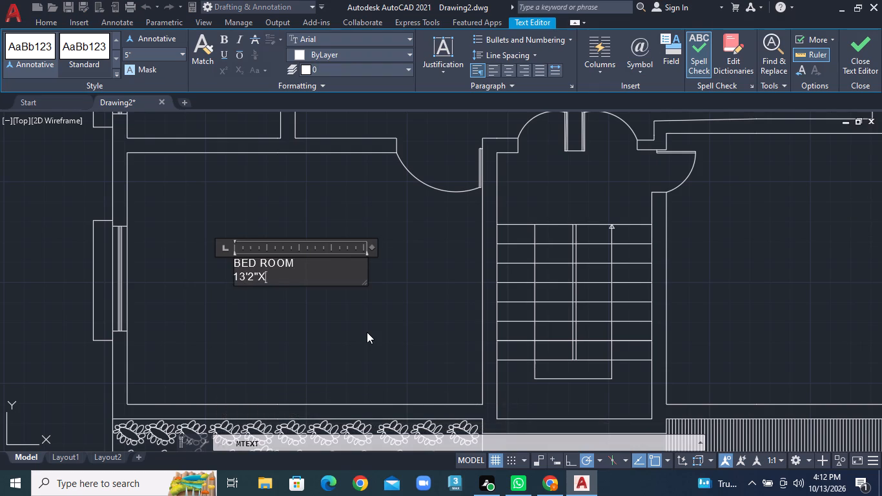
text(13'0")
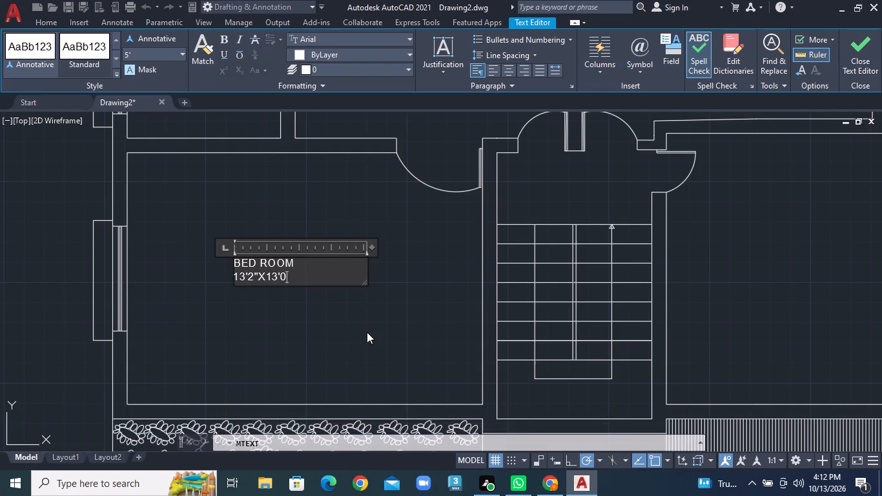
click(367, 332)
Copy the KITCHEN label horizontally about 11'-9" into the mirrored kitchen of the right-hand flat.
scroll(367, 332, down, 2)
middle_drag(367, 332, 300, 256)
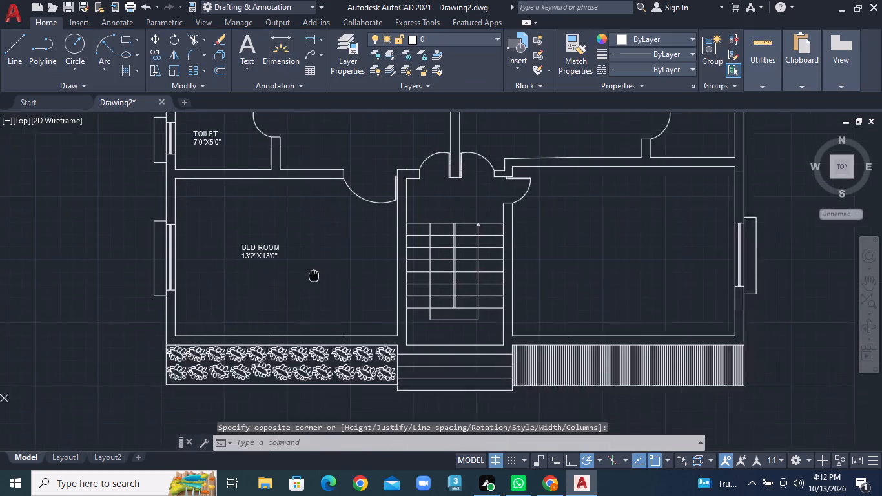
middle_drag(300, 256, 218, 192)
scroll(252, 198, down, 1)
middle_drag(265, 210, 285, 384)
scroll(280, 291, down, 3)
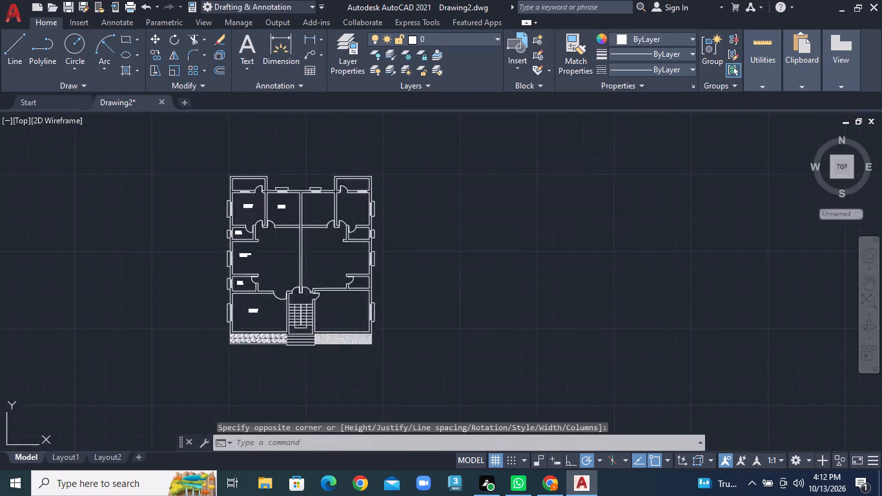
scroll(296, 278, up, 4)
middle_drag(292, 216, 409, 367)
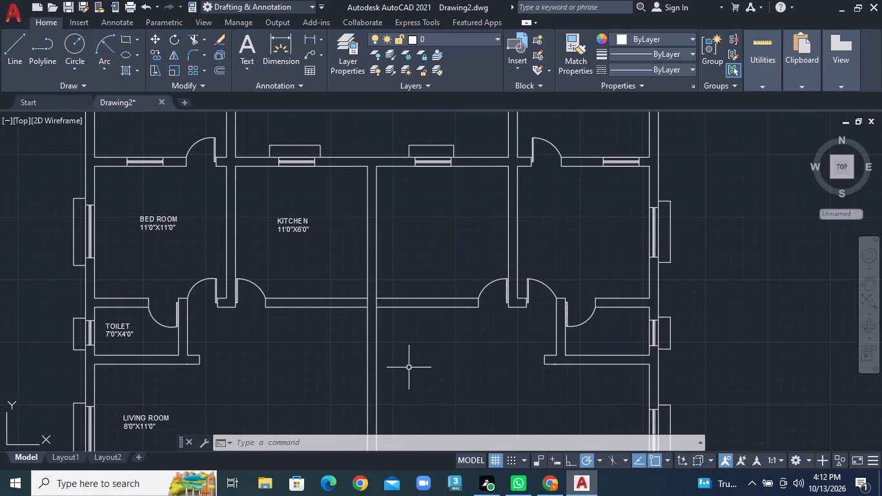
click(301, 228)
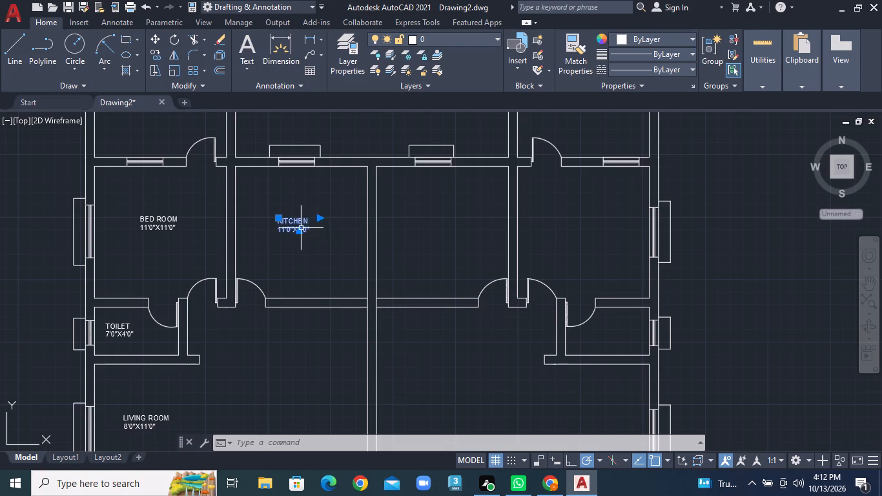
right_click(301, 228)
double_click(328, 267)
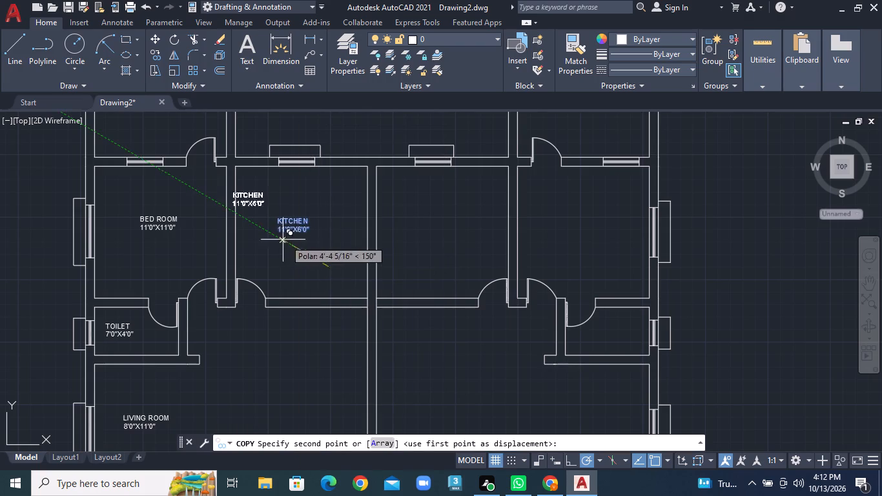
click(469, 271)
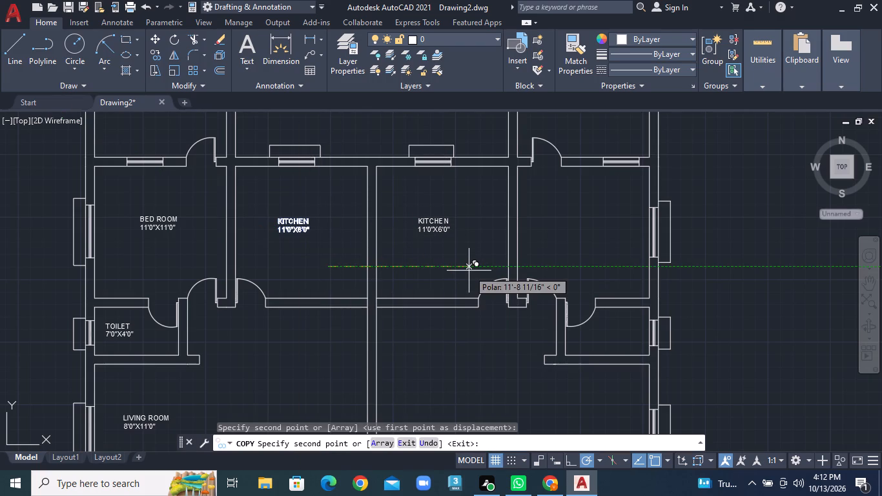
right_click(469, 271)
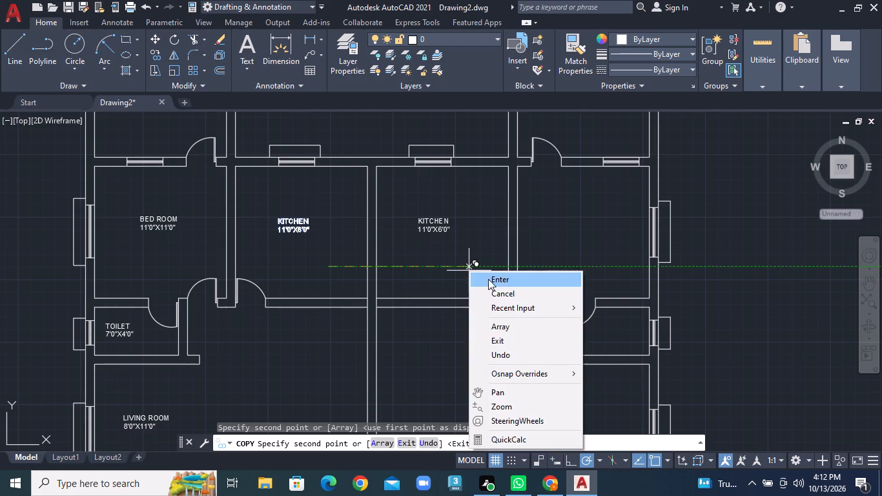
double_click(488, 279)
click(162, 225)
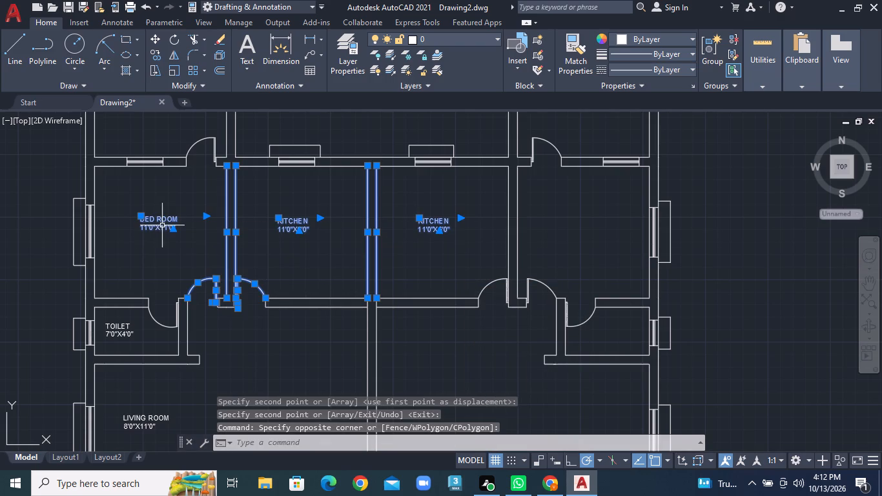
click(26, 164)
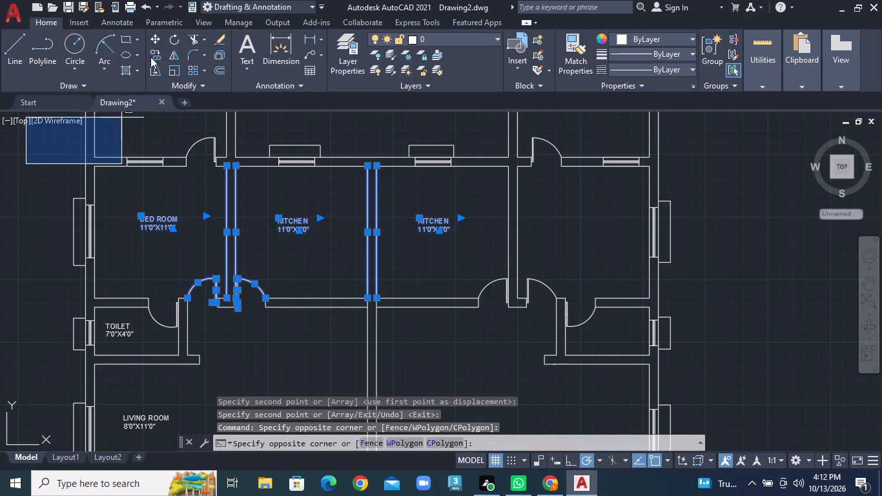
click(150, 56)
Copy the 11'0"X11'0" BED ROOM label horizontally into the matching upper corner room of the right-hand flat.
click(155, 53)
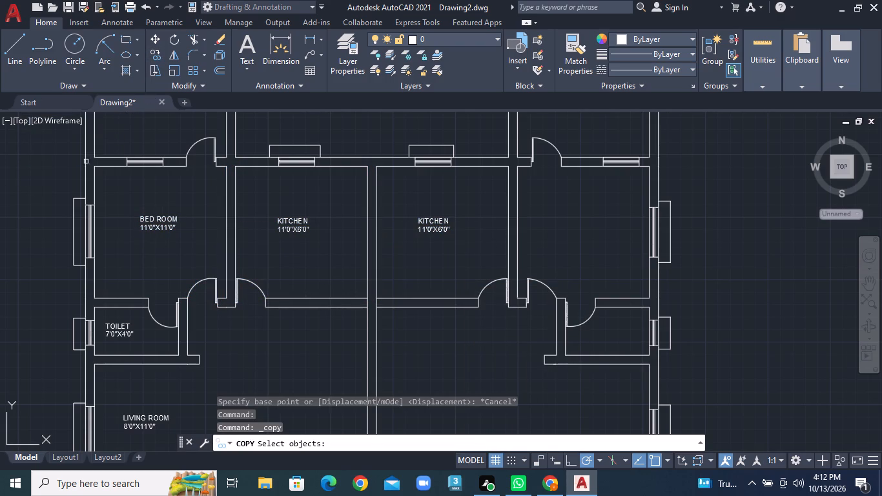
click(149, 226)
right_click(149, 226)
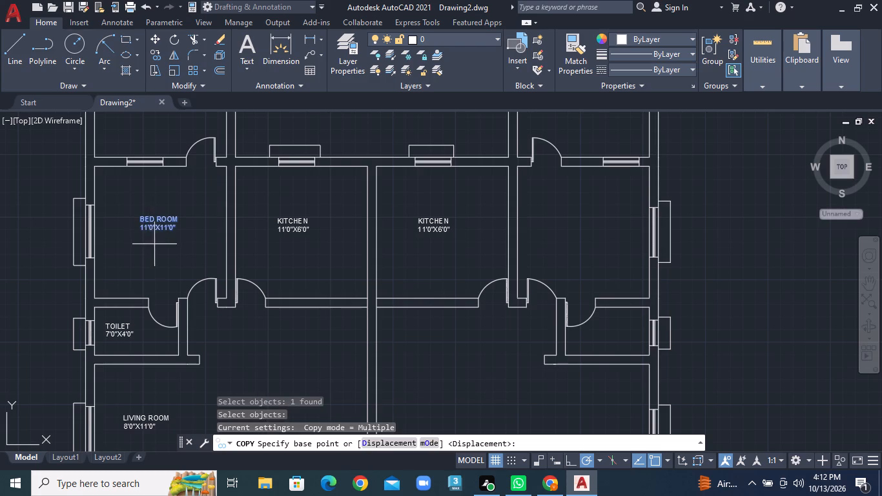
right_click(158, 229)
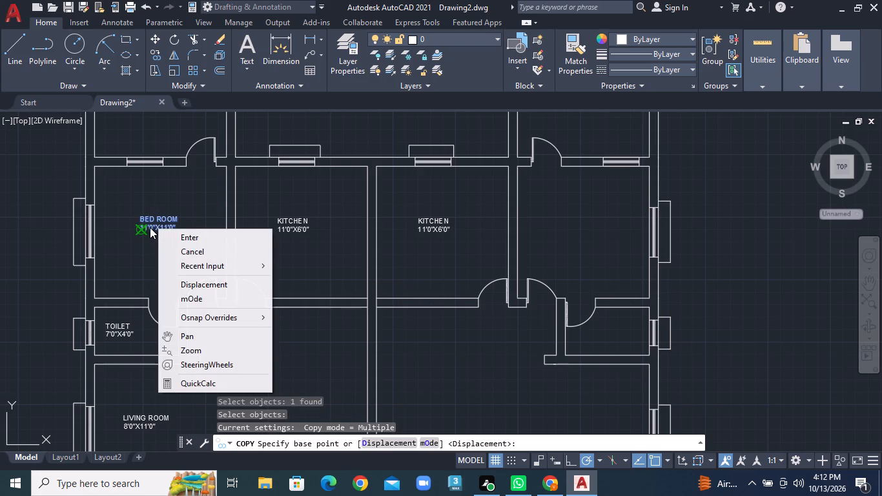
click(140, 227)
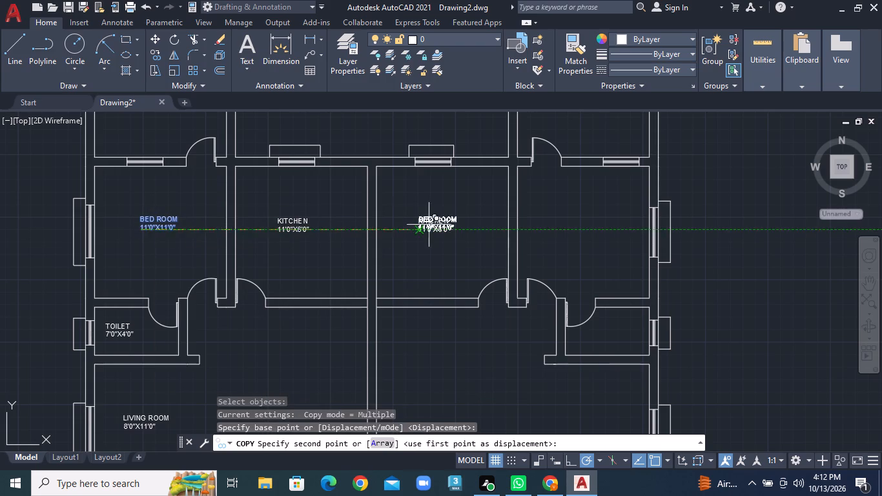
click(566, 230)
middle_drag(373, 333, 369, 331)
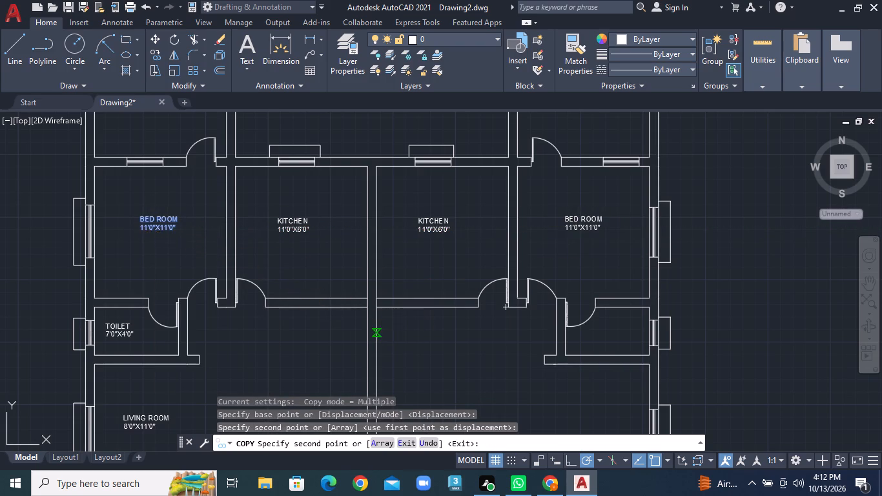
Copy the 7'0"X4'0" TOILET label horizontally into the matching toilet below the right-hand flat's upper bedroom.
middle_drag(369, 331, 384, 176)
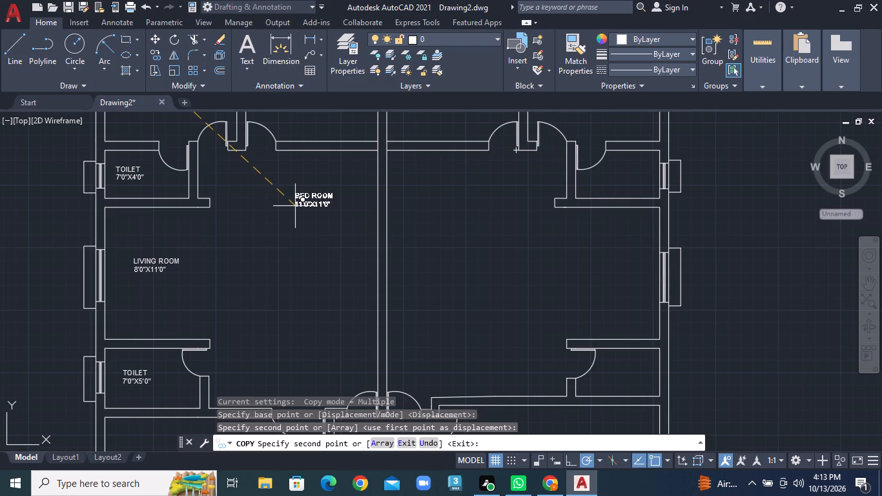
right_click(294, 207)
click(316, 216)
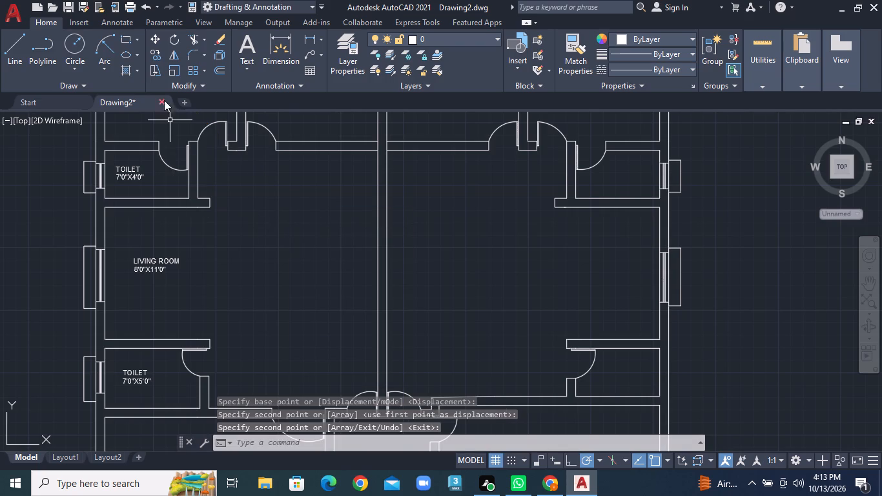
middle_drag(231, 288, 221, 242)
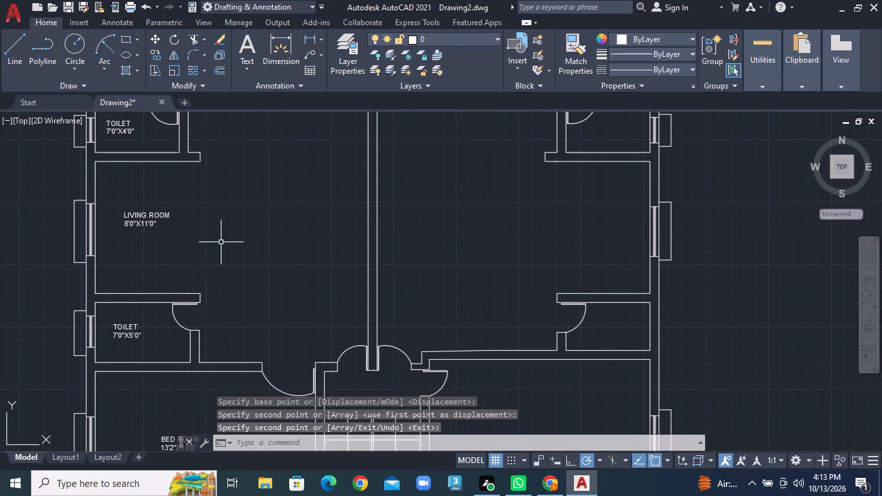
middle_drag(214, 232, 215, 361)
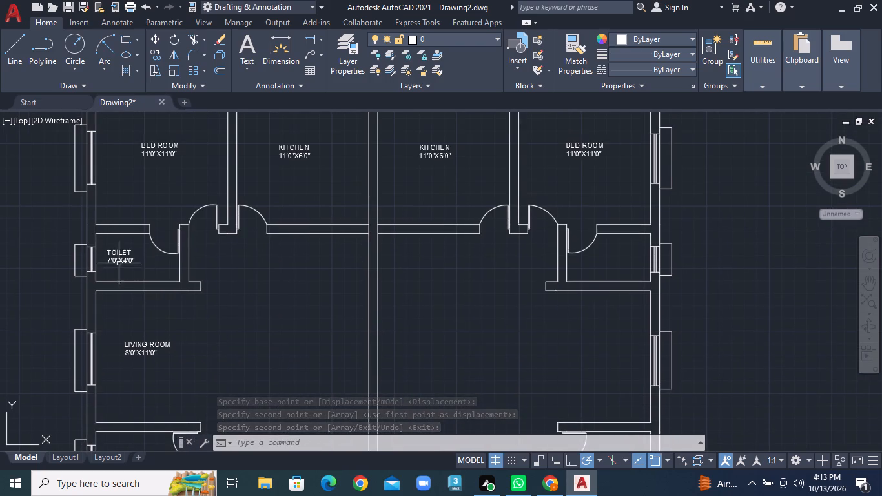
click(118, 260)
right_click(118, 260)
click(154, 261)
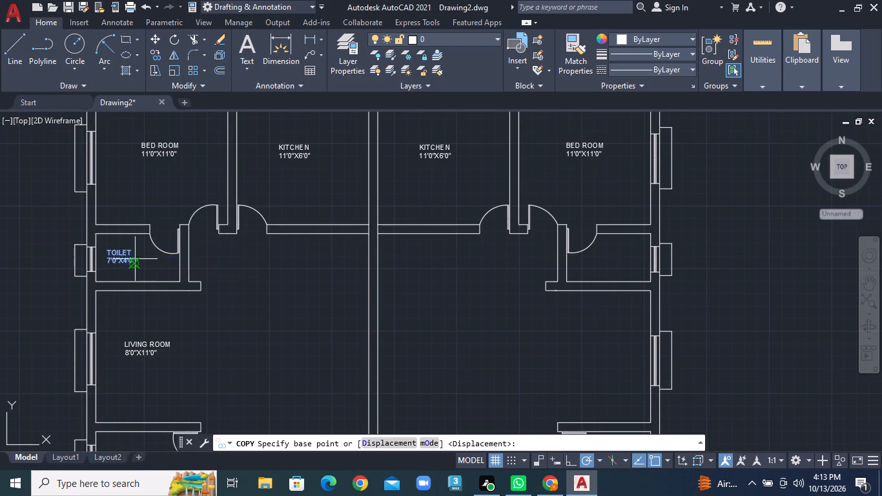
click(128, 259)
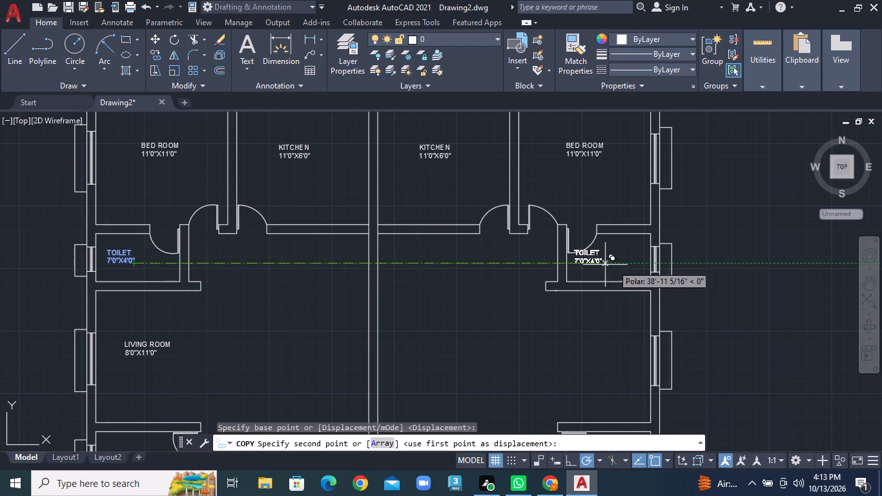
click(623, 265)
middle_drag(509, 333, 478, 251)
right_click(312, 278)
click(322, 285)
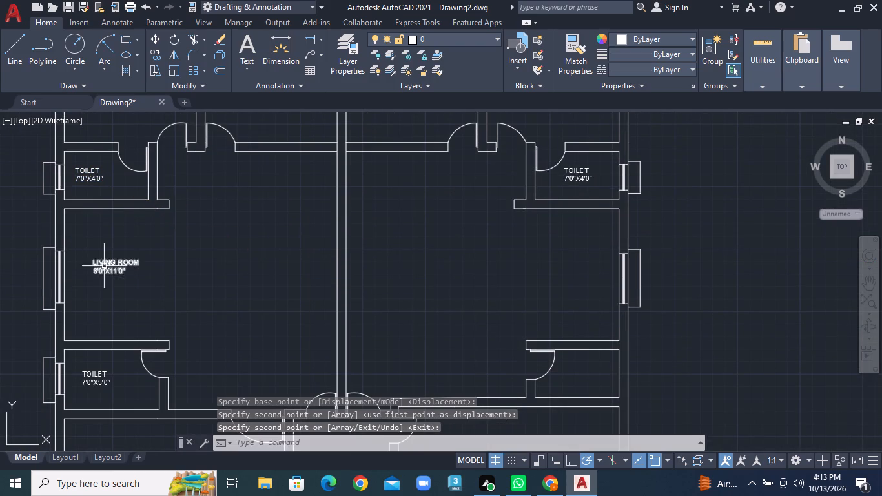
Copy the LIVING ROOM 8'0"X11'0" label horizontally into the living room of the right-hand flat.
click(104, 266)
right_click(105, 266)
click(132, 258)
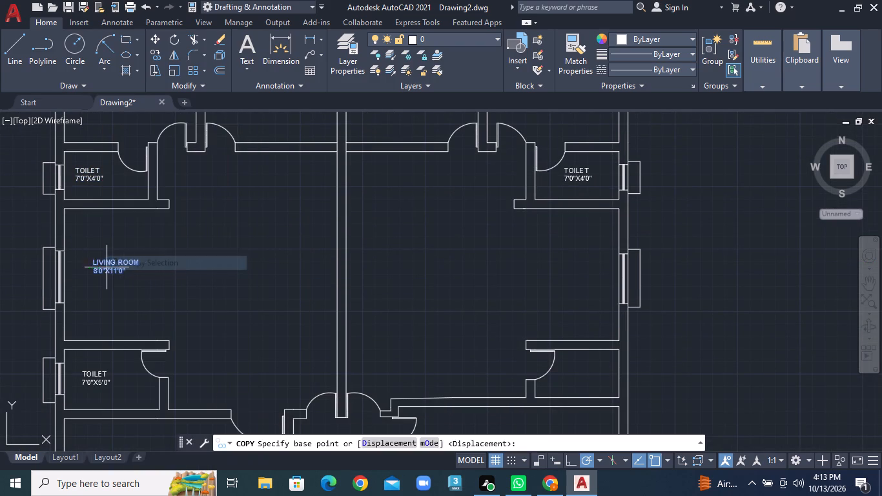
click(106, 268)
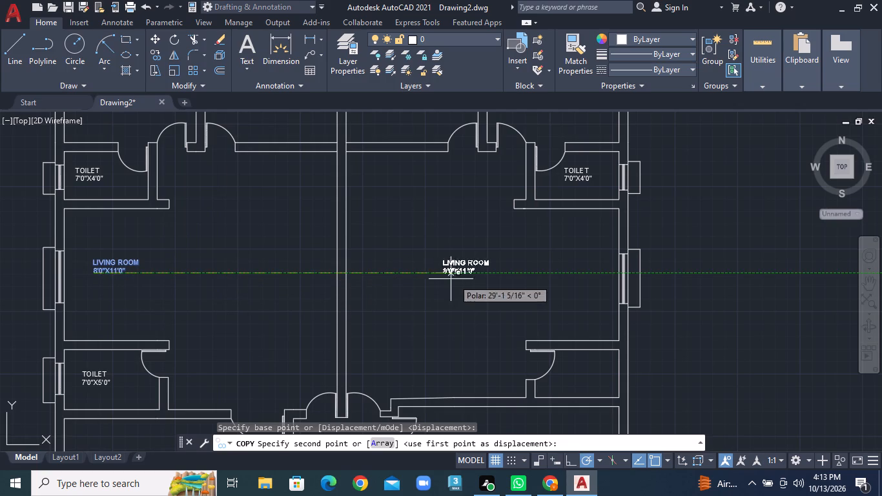
click(464, 277)
right_click(466, 276)
click(484, 283)
Add a multiline text label "TOILET" with 7'0"X4'0" below it in the small room below the right-hand living room.
scroll(323, 314, down, 1)
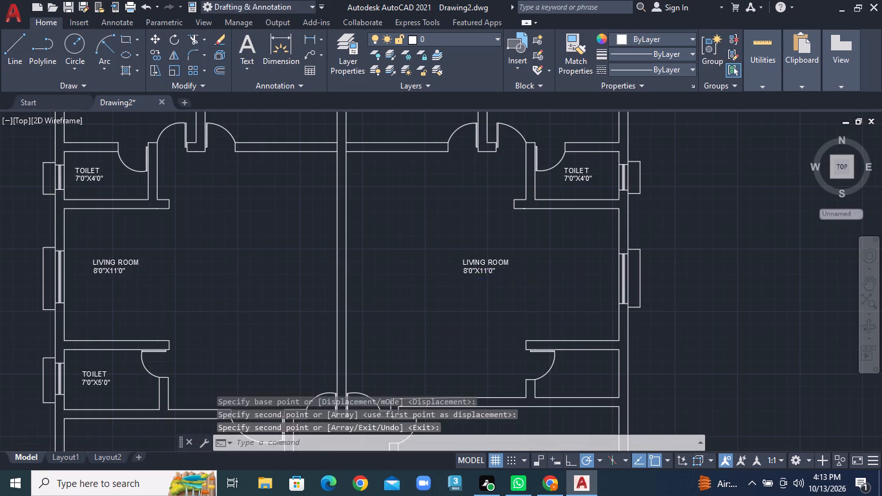
middle_drag(323, 314, 314, 233)
scroll(387, 265, up, 1)
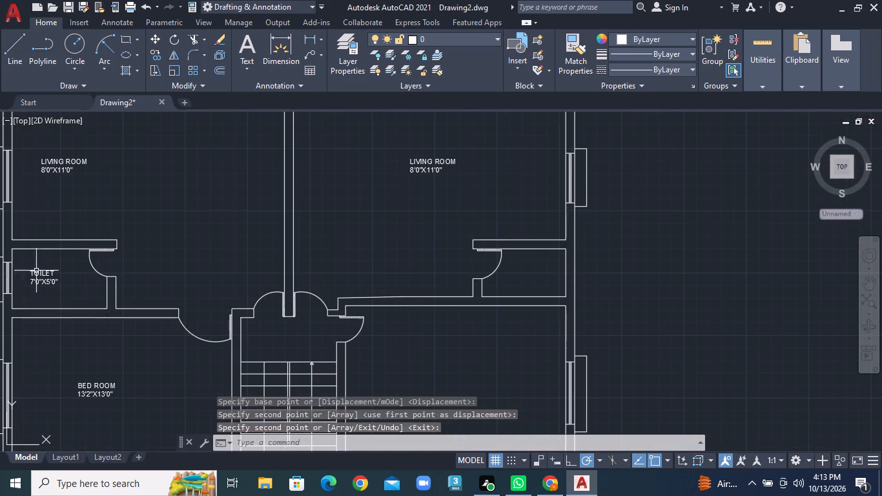
scroll(480, 271, up, 1)
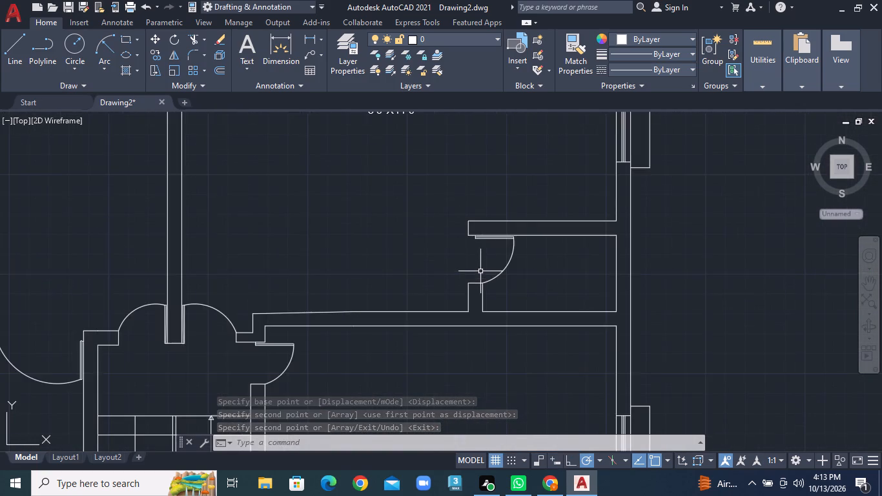
middle_drag(482, 271, 312, 298)
click(244, 57)
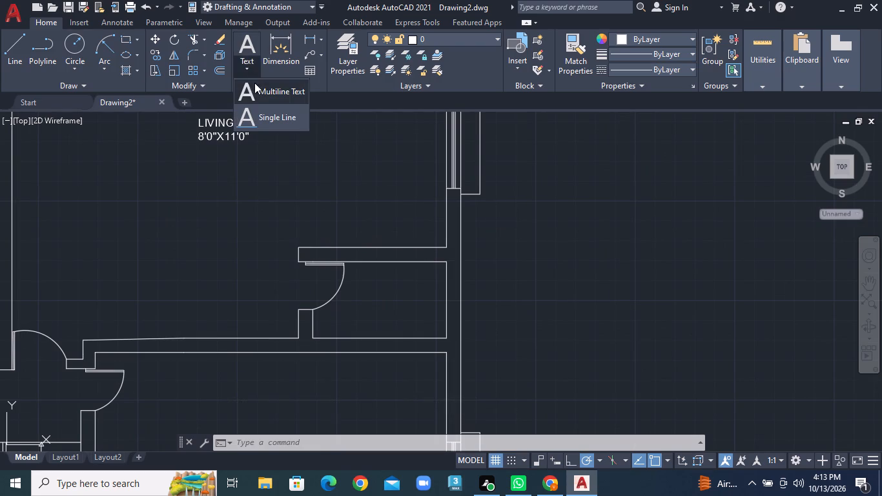
click(260, 88)
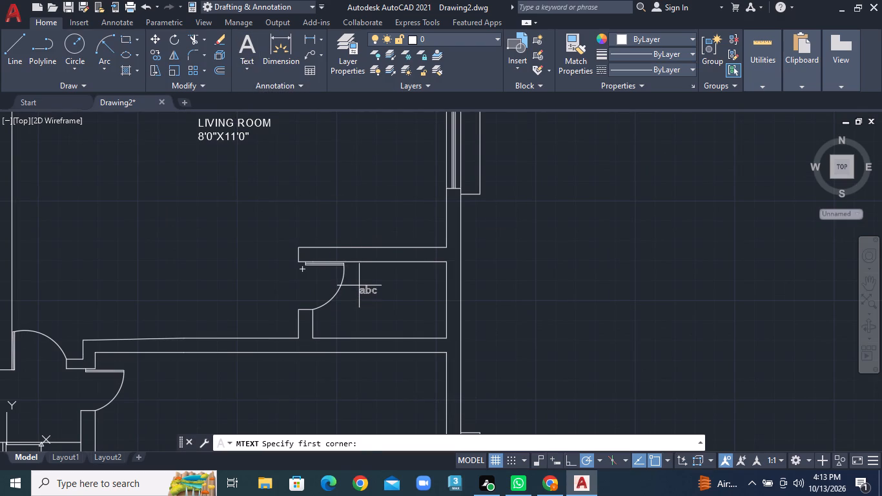
double_click(359, 285)
click(416, 328)
text(TOILET)
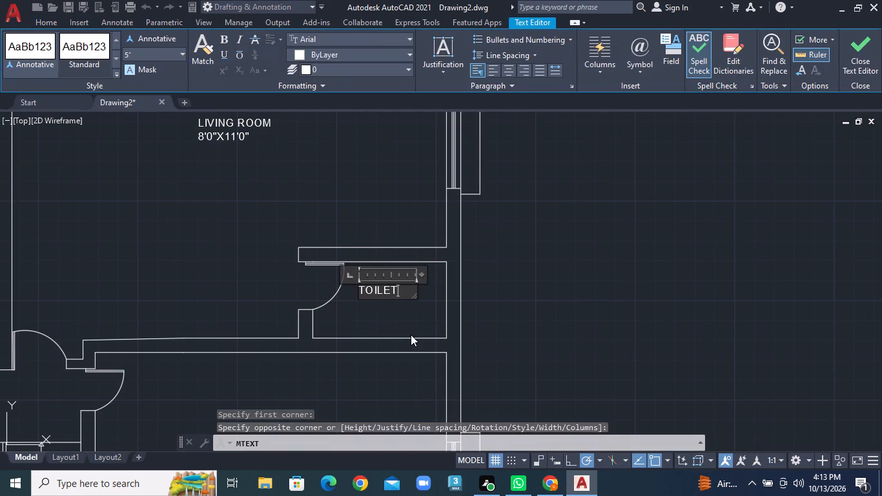
key(Return)
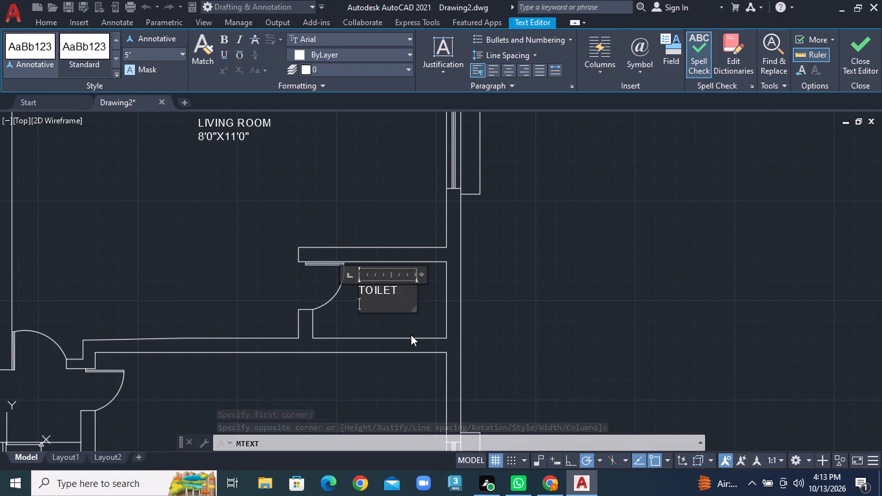
text(7'0"X)
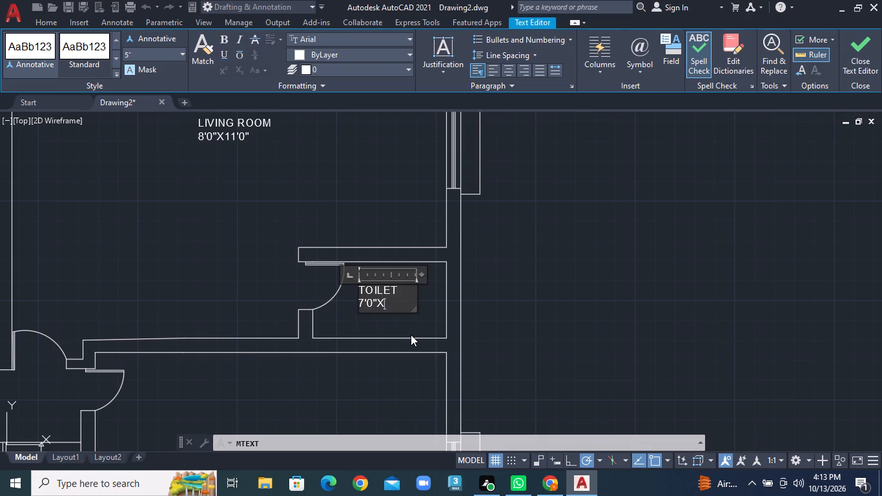
text(4'0")
click(542, 331)
Add a multiline text label "CAR PARKING" with 17'0"X13'0" below it in the large lower room on the right-hand side of the staircase.
scroll(498, 310, down, 1)
scroll(421, 313, down, 1)
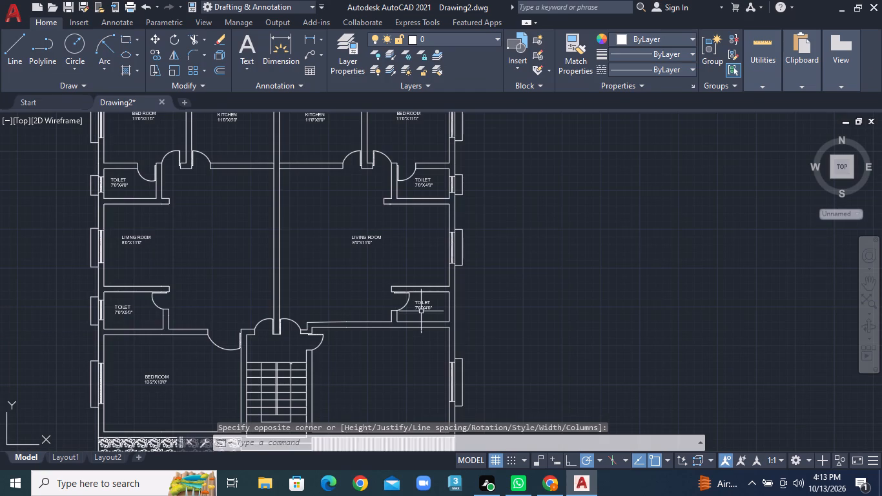
middle_drag(418, 305, 430, 181)
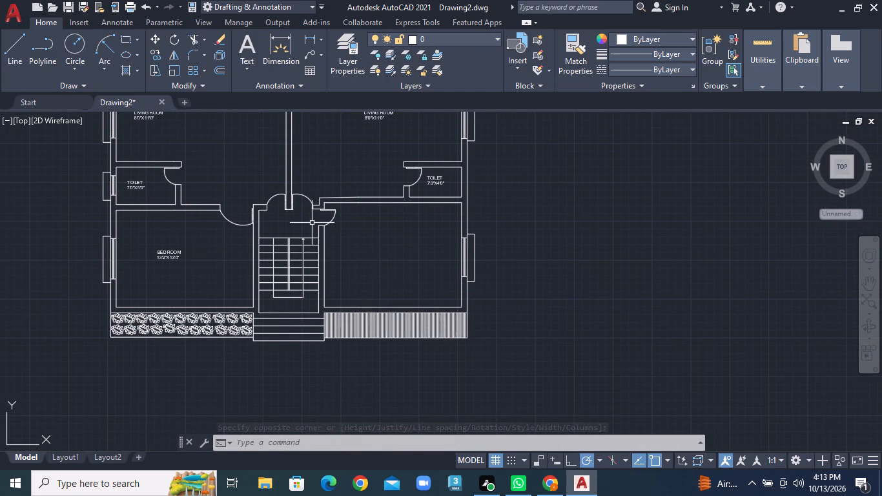
scroll(369, 239, up, 2)
middle_drag(369, 243, 323, 230)
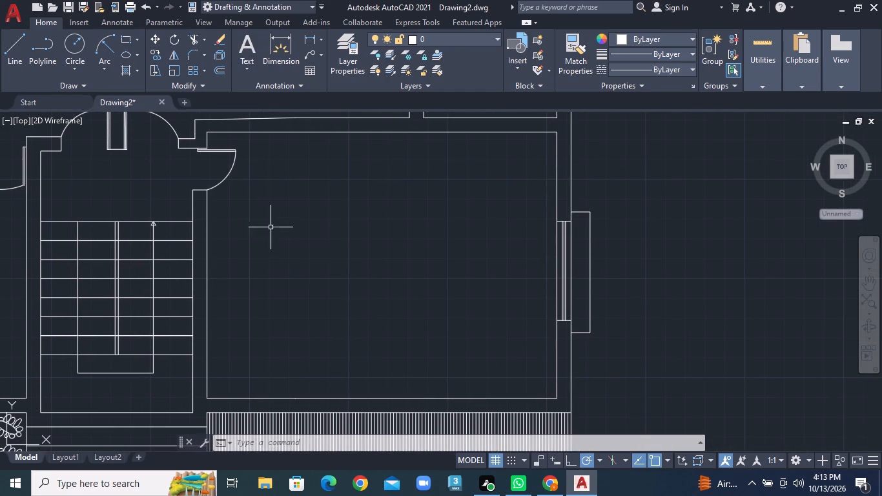
right_click(296, 234)
click(328, 234)
click(324, 232)
click(466, 310)
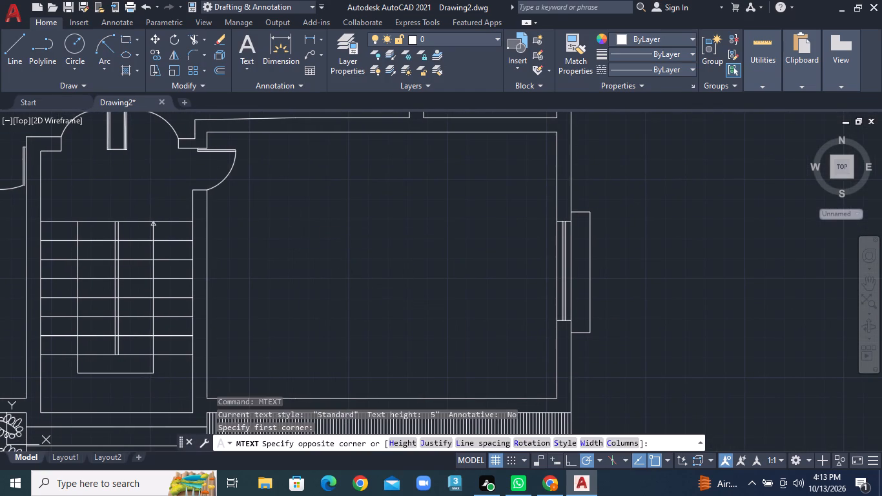
text(CAR PARKING)
key(Return)
text(17'0"X)
text(13'0")
click(374, 312)
Add a multiline text label "STAIR" with 8'0'X17'0" below it in the landing area above the stair treads.
scroll(374, 312, down, 2)
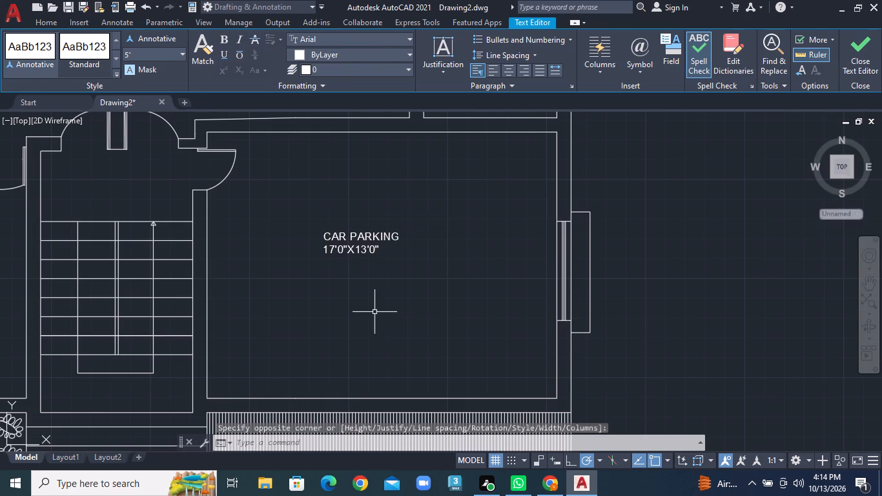
scroll(203, 213, up, 2)
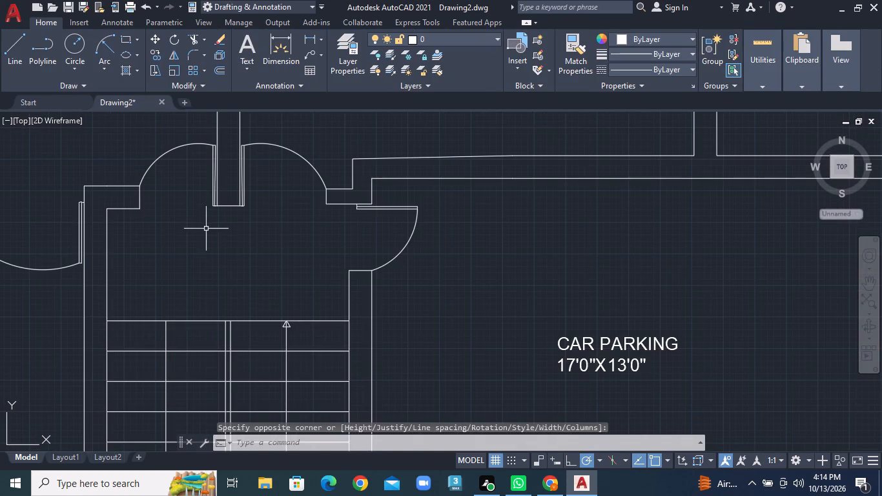
right_click(206, 236)
click(224, 240)
click(189, 240)
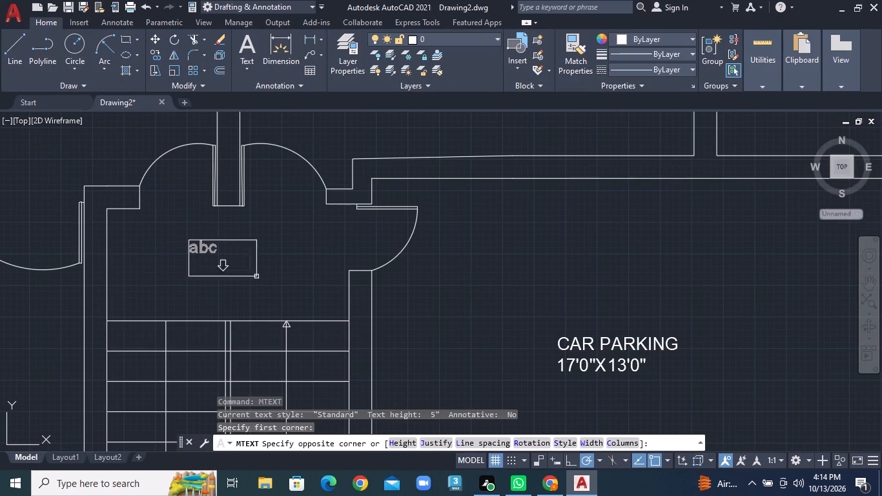
click(293, 284)
text(STAIR)
key(Return)
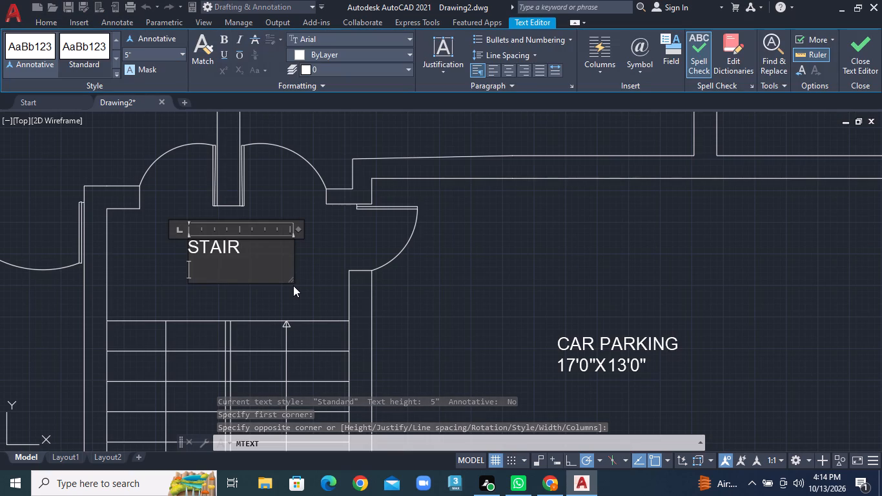
text(8'0'X)
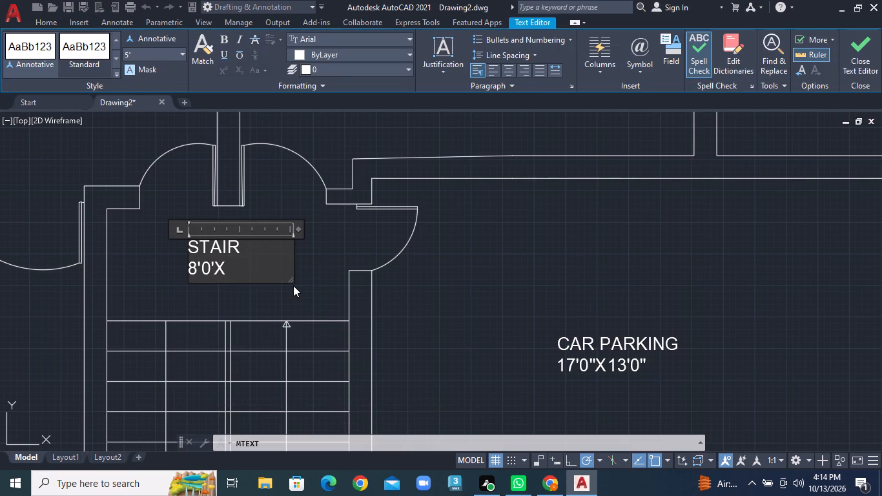
text(17'0")
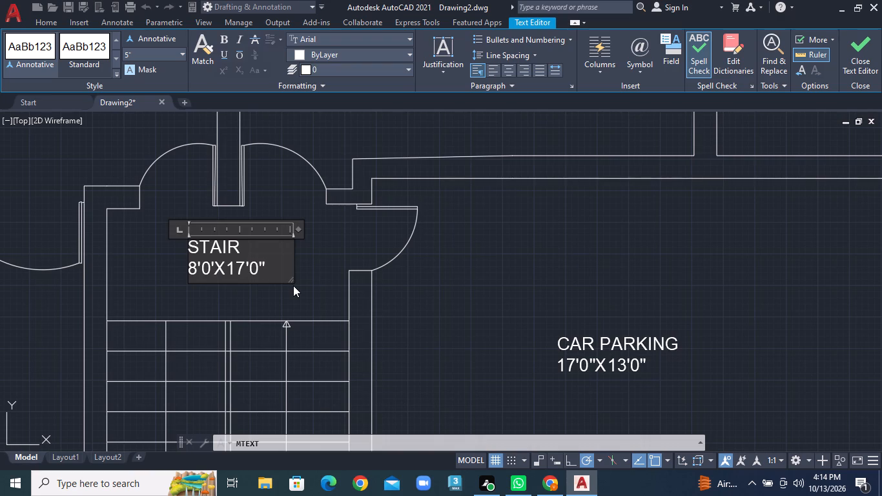
click(384, 303)
Add a multiline text label "WARANDA" with 11'0"X4'0" below it in the upper space above the left-hand bedroom.
scroll(387, 288, down, 6)
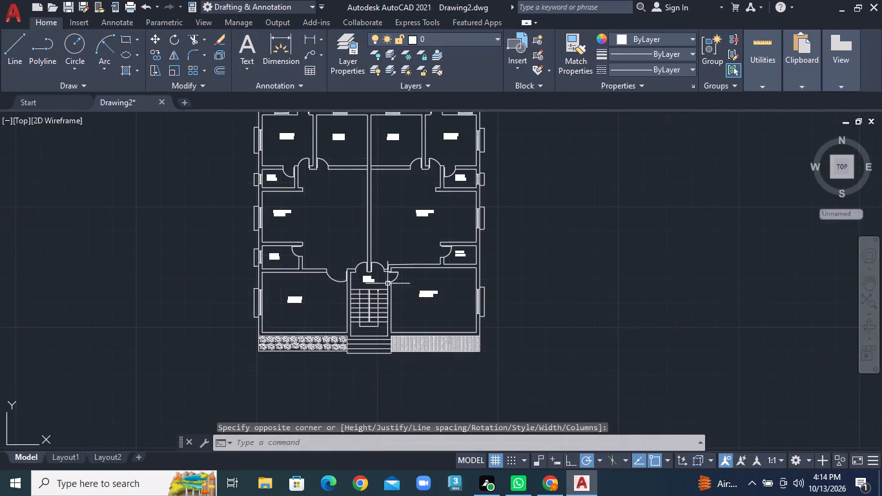
scroll(382, 303, down, 2)
scroll(364, 236, up, 2)
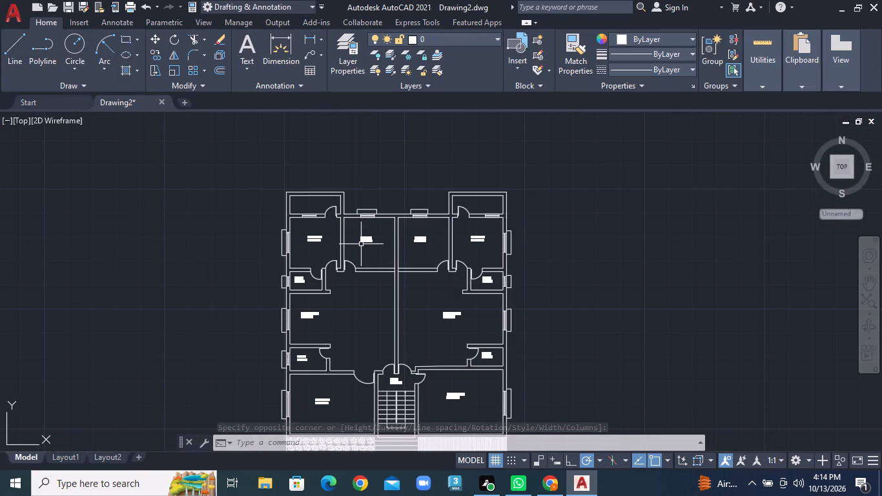
scroll(341, 226, up, 2)
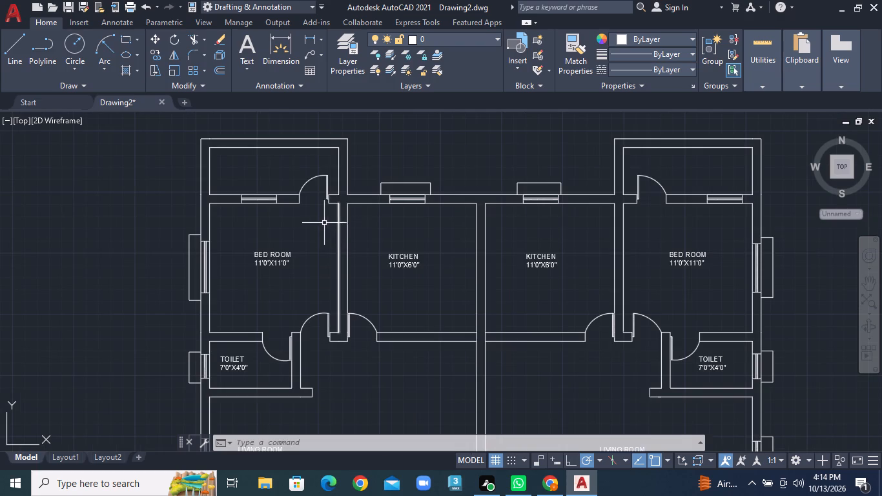
scroll(296, 188, up, 2)
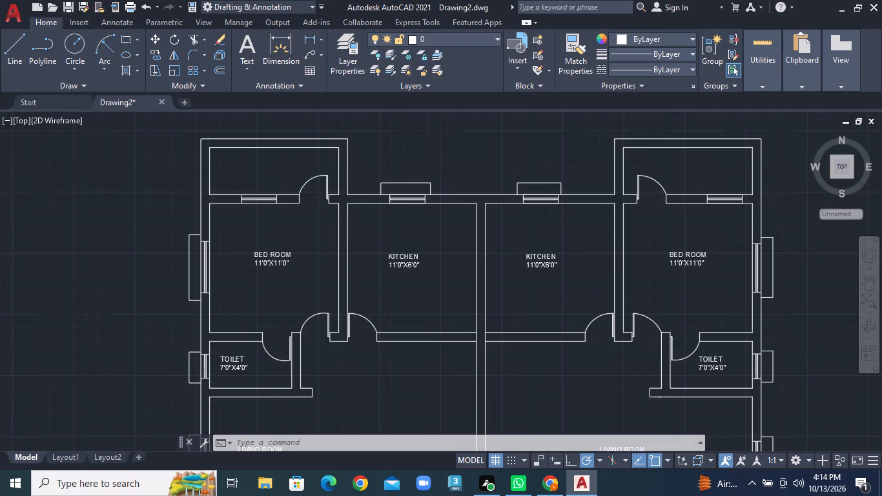
scroll(296, 188, up, 1)
middle_drag(268, 186, 413, 300)
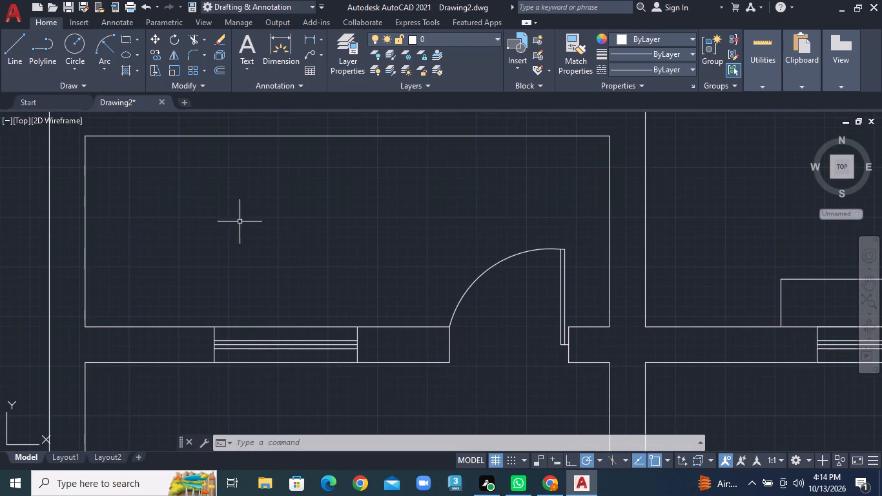
scroll(234, 200, up, 1)
right_click(234, 200)
click(251, 209)
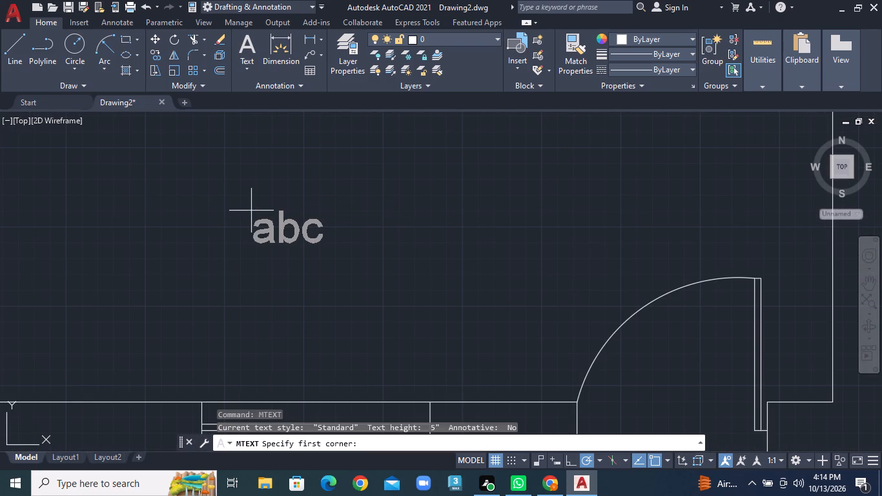
click(251, 211)
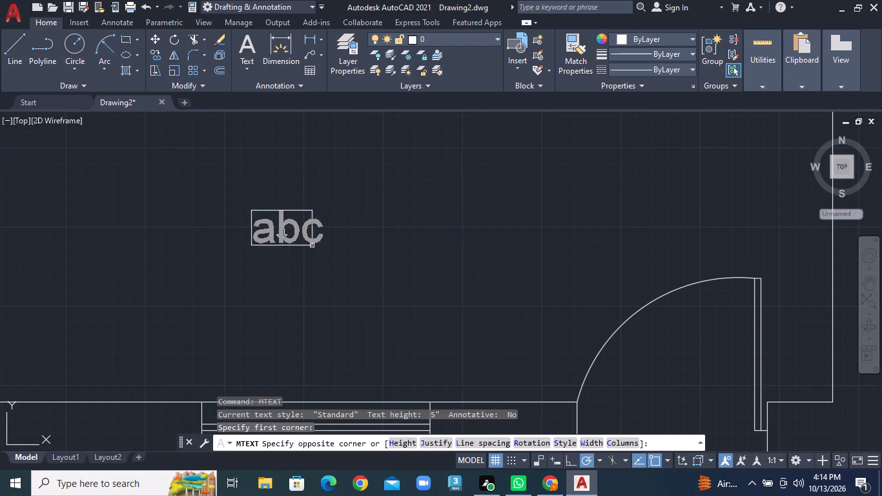
click(407, 281)
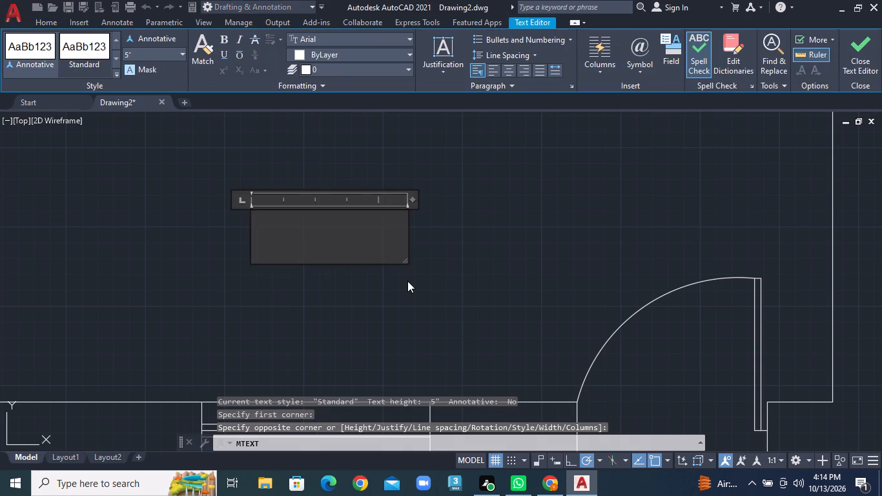
text(WARA)
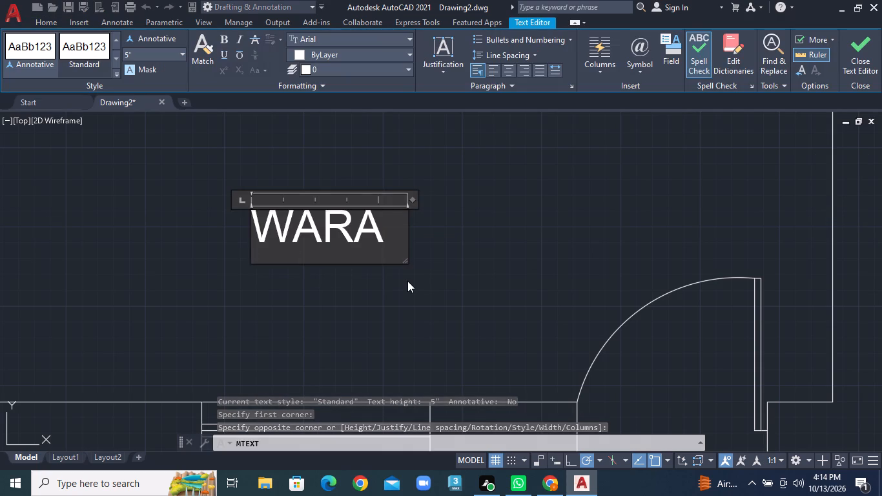
text(NDA)
key(Return)
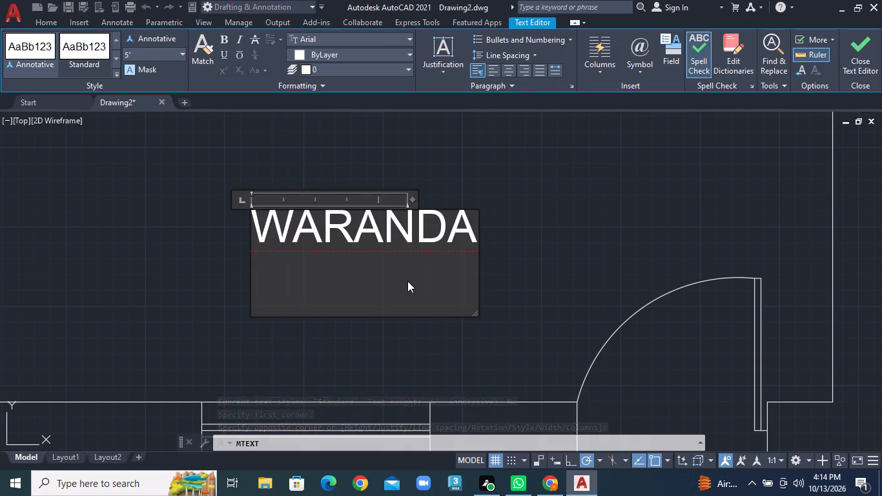
text(11'0"X)
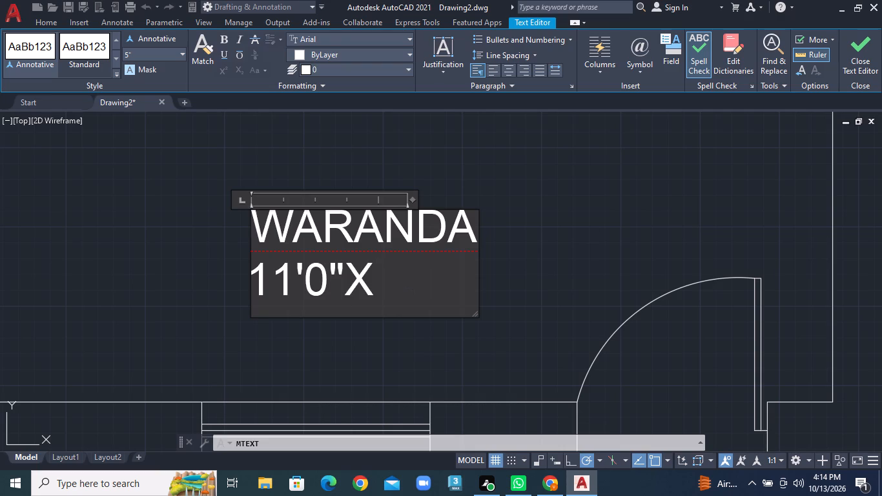
text(4'0")
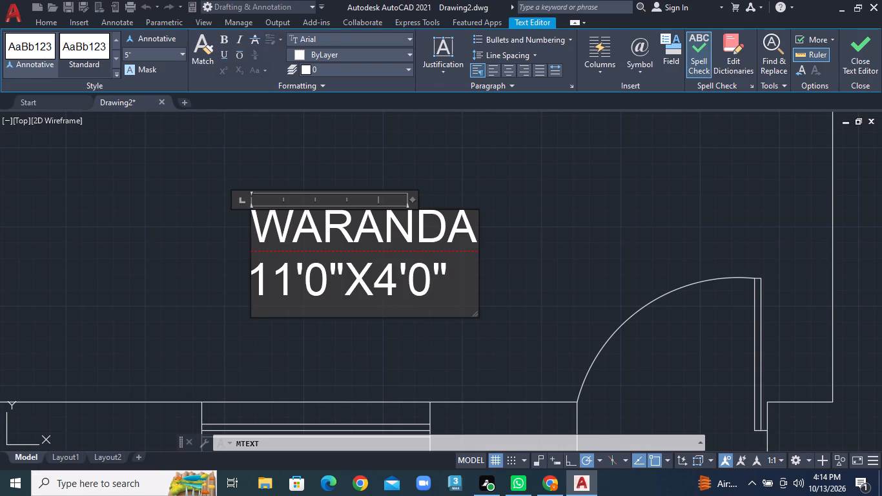
click(559, 282)
Copy the WARANDA 11'0"X4'0" label across into the matching upper space above the right-hand bedroom.
scroll(561, 280, down, 5)
middle_drag(653, 263, 485, 263)
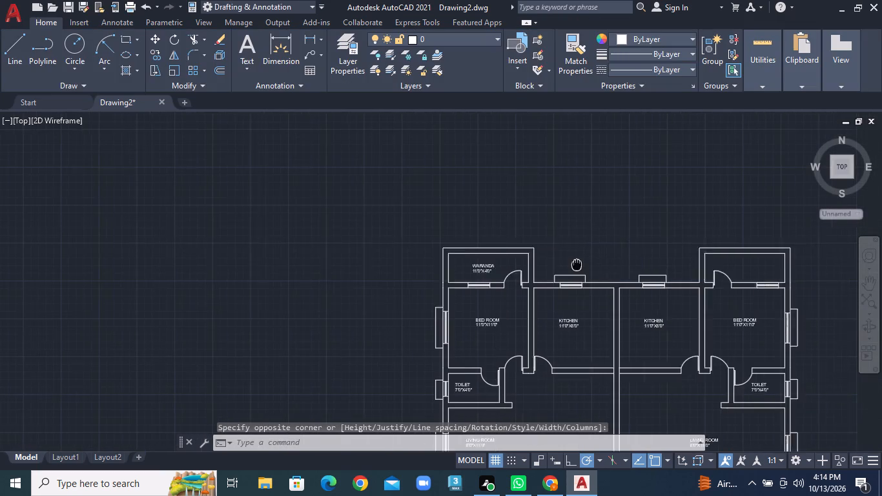
middle_drag(485, 263, 154, 260)
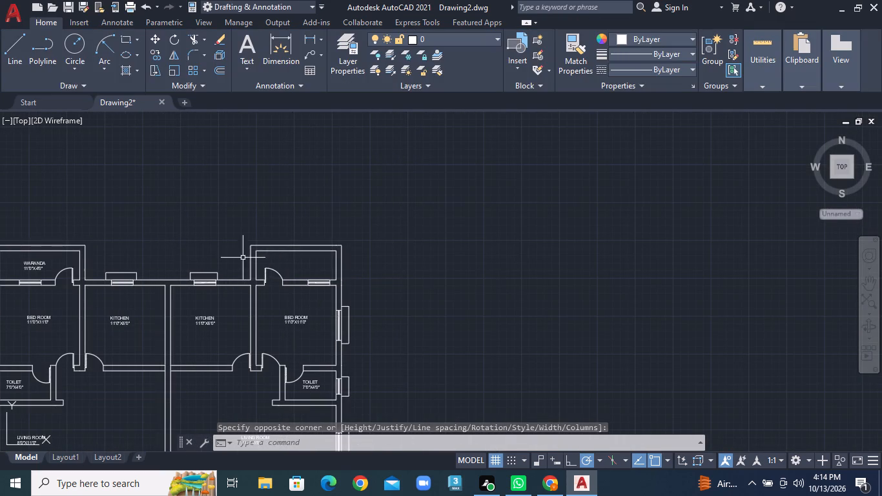
scroll(225, 257, down, 1)
middle_drag(202, 262, 247, 249)
scroll(170, 248, up, 2)
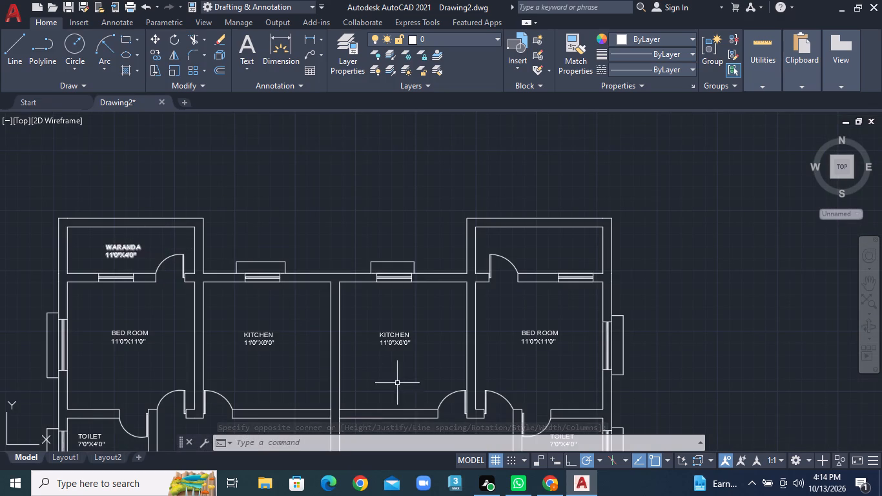
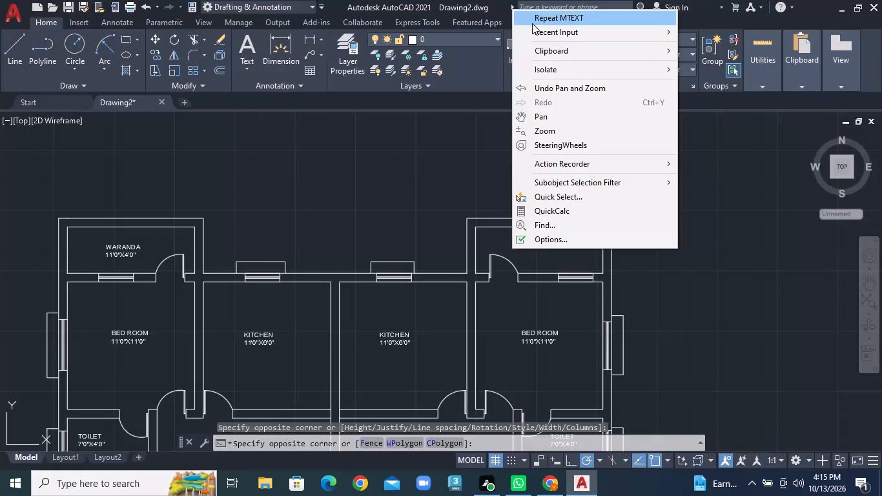
Copy the WARANDA 11'0"X4'0" label straight across into the matching upper space above the right-hand bedroom.
click(532, 23)
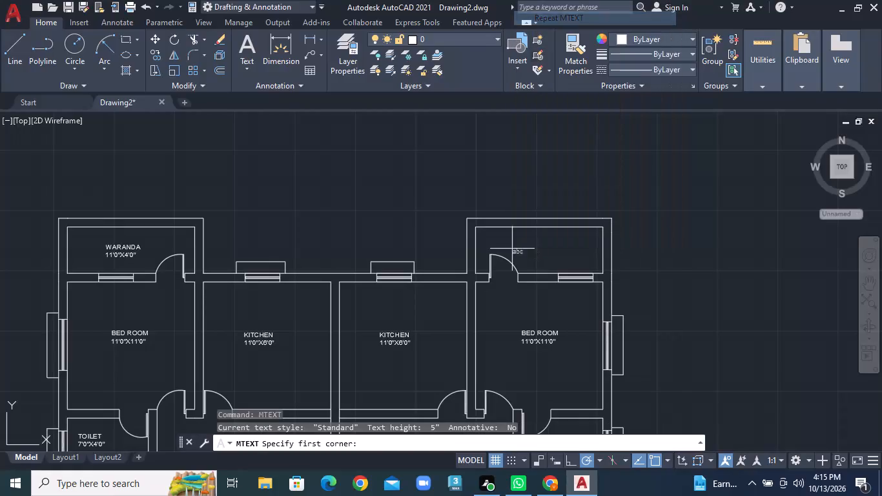
click(150, 52)
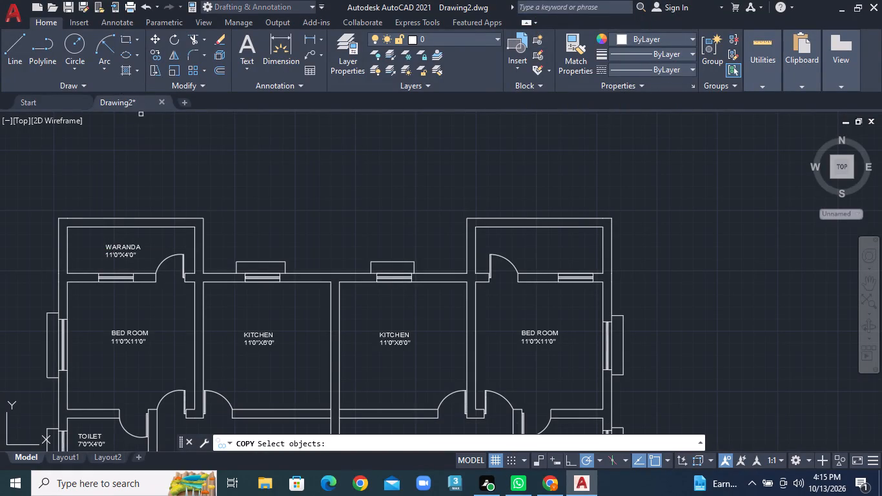
click(130, 246)
right_click(130, 246)
click(127, 247)
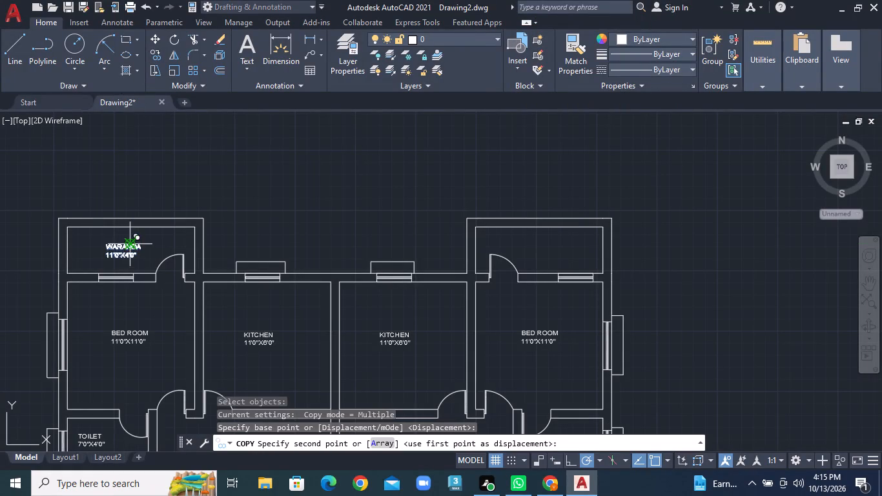
click(548, 243)
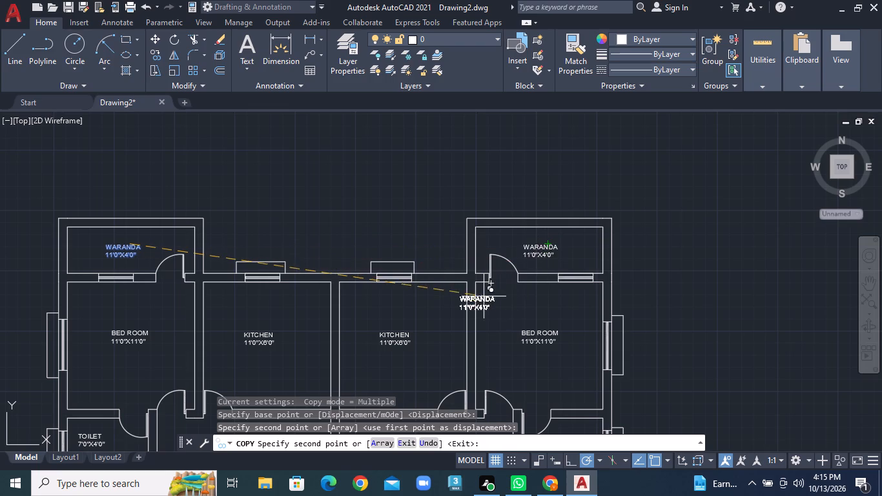
right_click(479, 296)
click(516, 147)
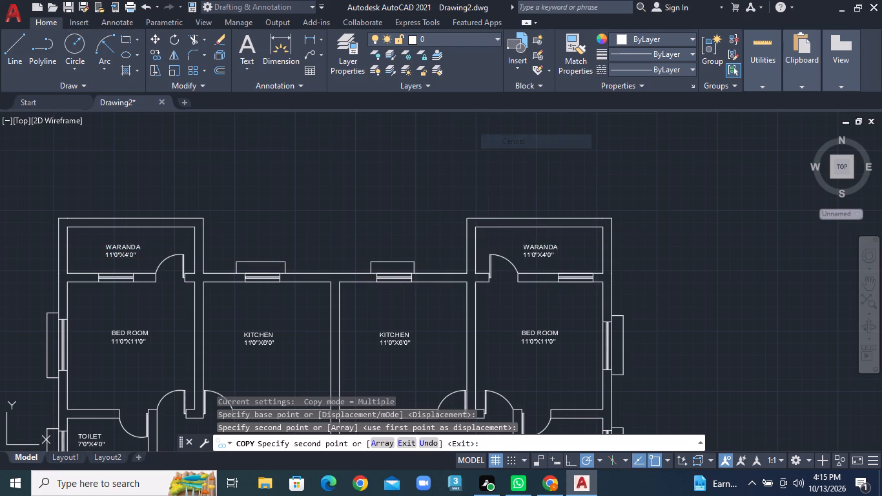
Add a multiline text label "DINING" with 15'5"X8'0" below it in the open area beside the left flat's living room label.
scroll(493, 236, down, 1)
middle_drag(447, 312, 445, 242)
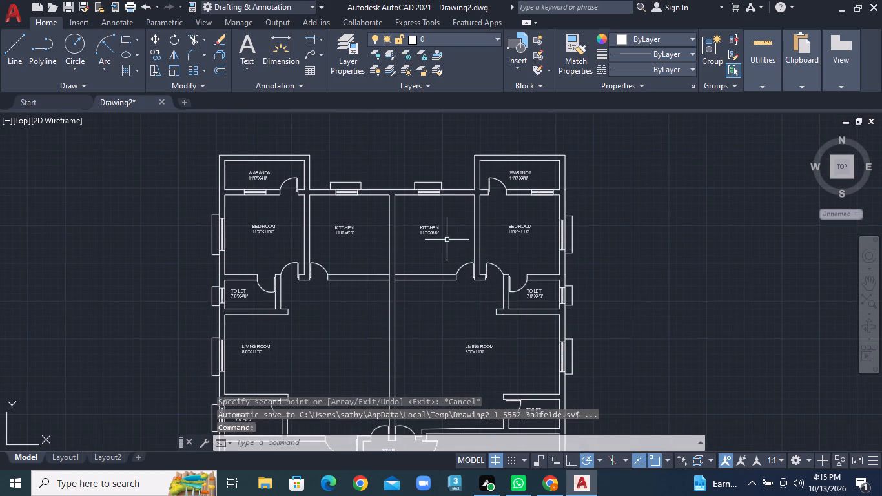
middle_drag(424, 271, 433, 194)
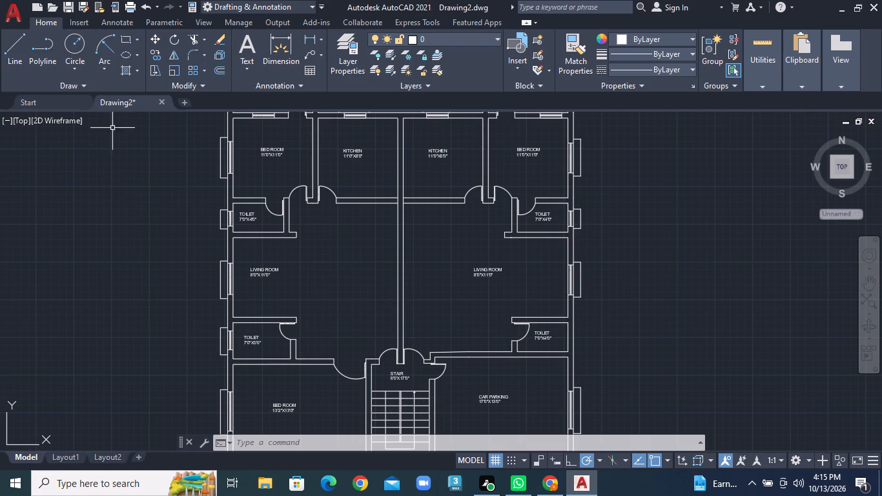
click(243, 62)
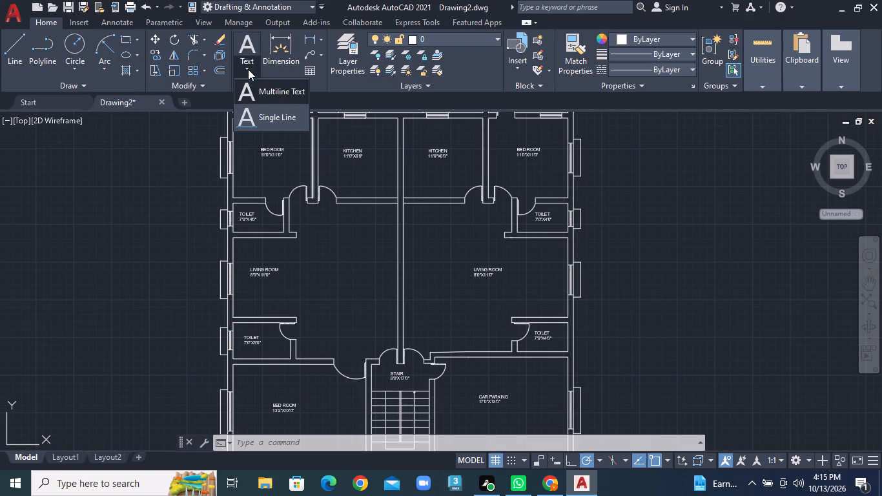
double_click(267, 98)
middle_drag(336, 296, 295, 229)
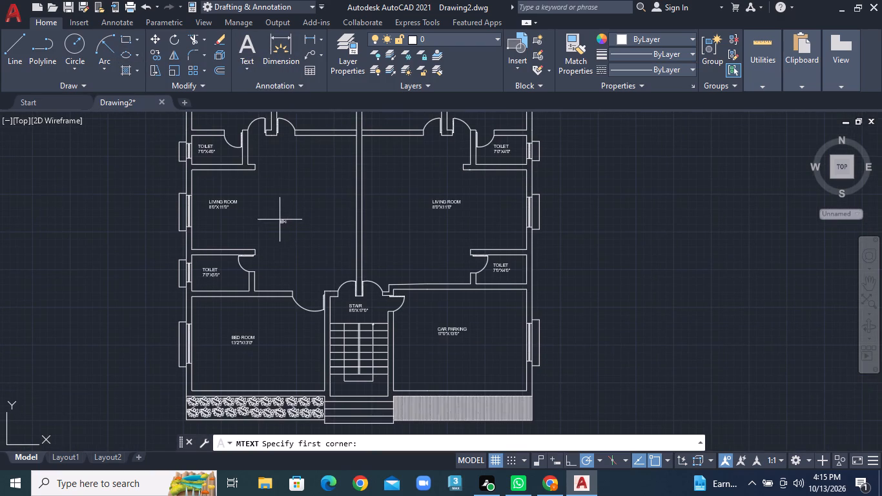
click(279, 208)
right_click(299, 232)
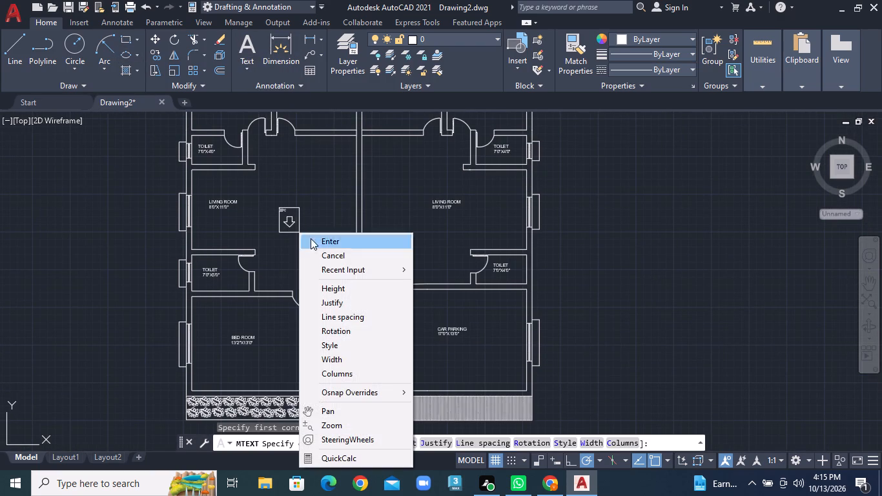
double_click(320, 243)
scroll(285, 216, up, 1)
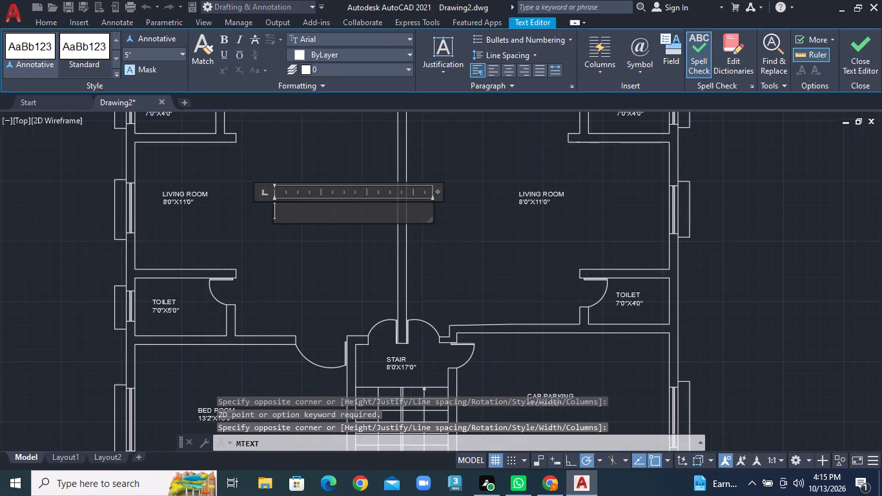
scroll(285, 216, up, 1)
text(DINING)
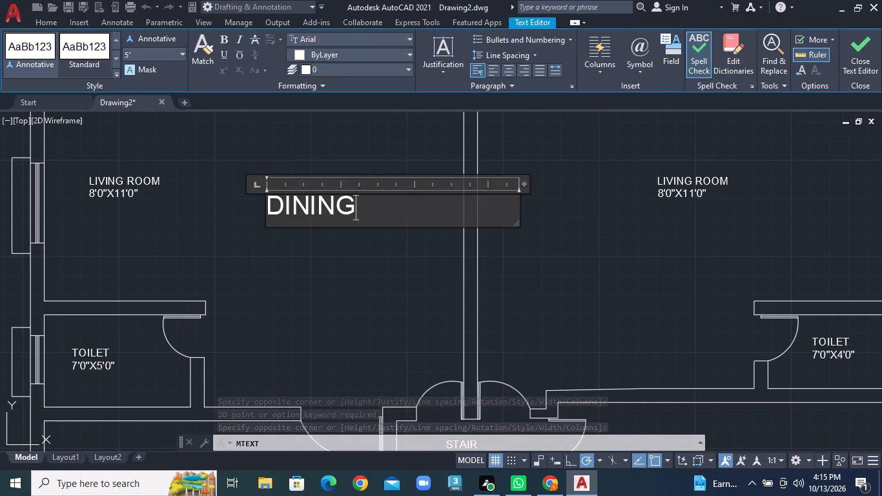
key(Return)
text(15'5"X)
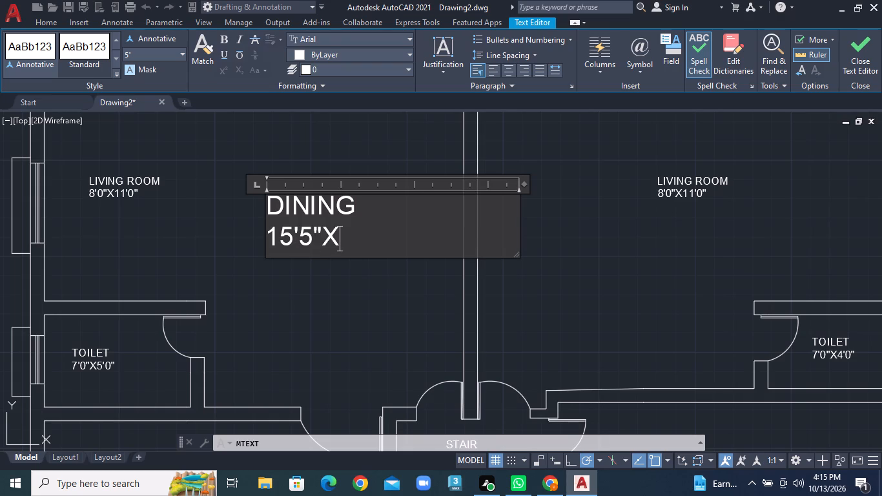
text(8'0")
scroll(285, 216, down, 1)
click(318, 256)
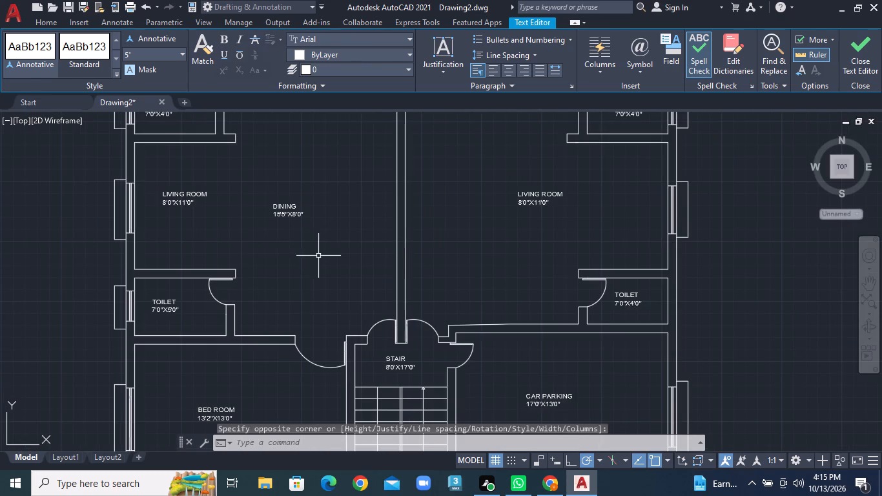
Rotate the DINING label 90° so it reads vertically.
click(281, 209)
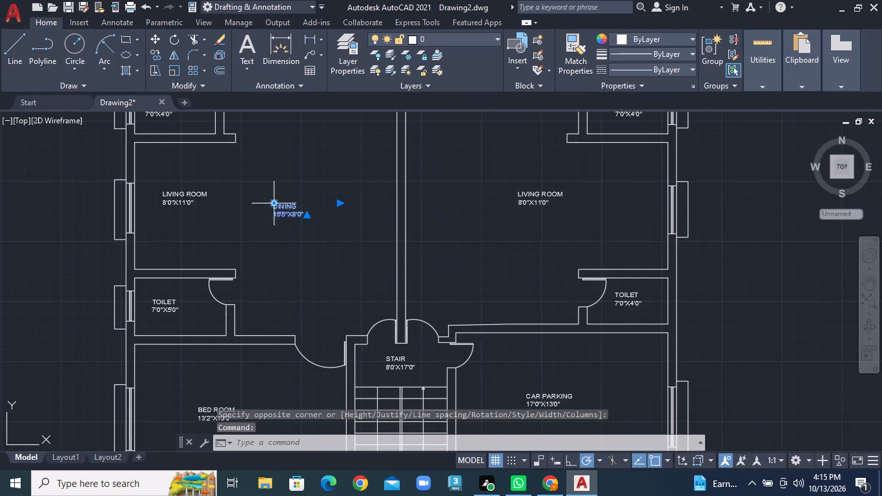
click(178, 41)
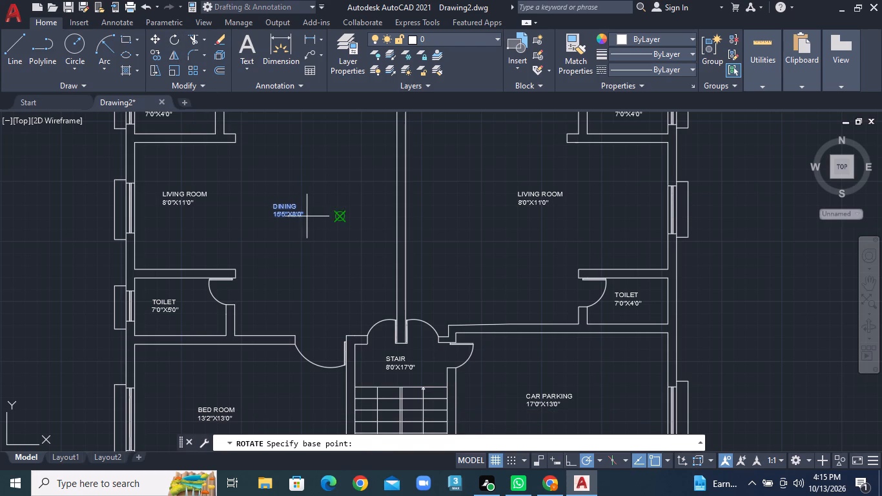
click(301, 216)
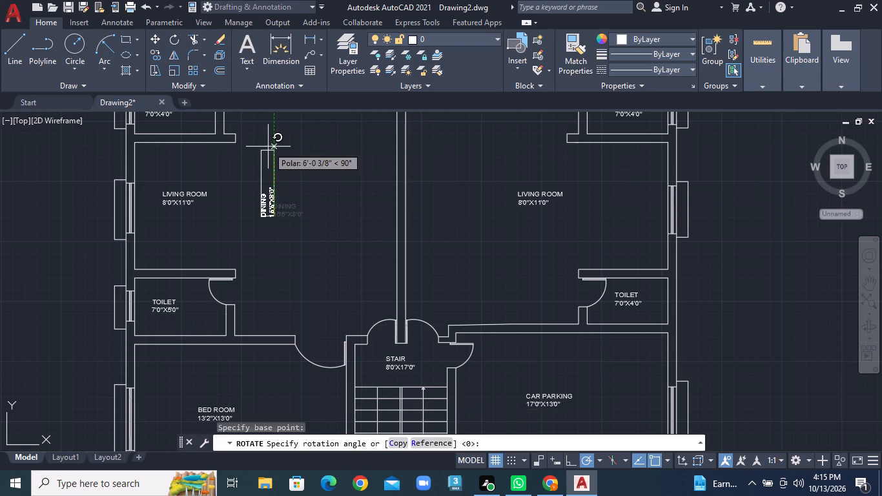
click(268, 147)
Copy the vertical DINING label straight across into the right flat, just beyond the central dividing wall.
click(157, 53)
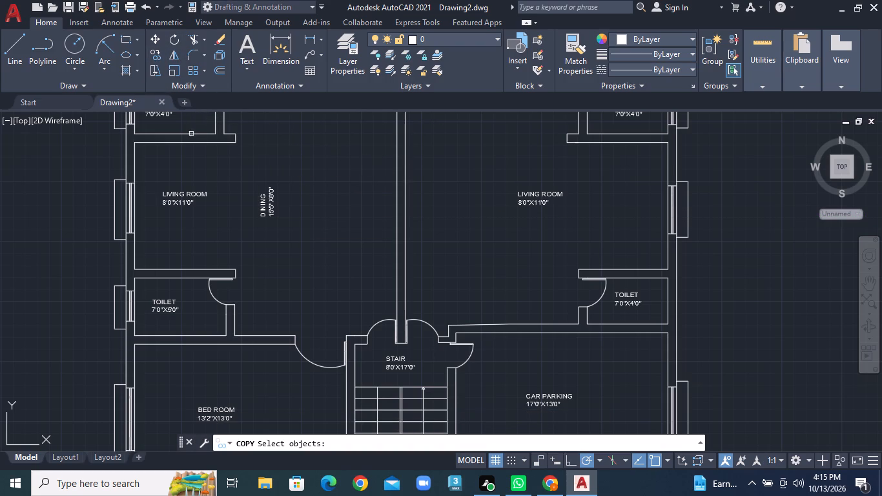
click(271, 207)
right_click(271, 207)
click(271, 207)
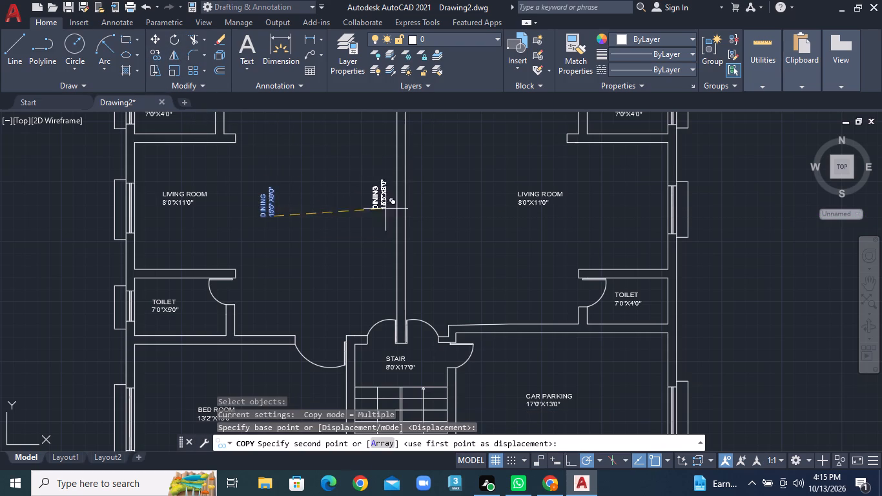
click(435, 216)
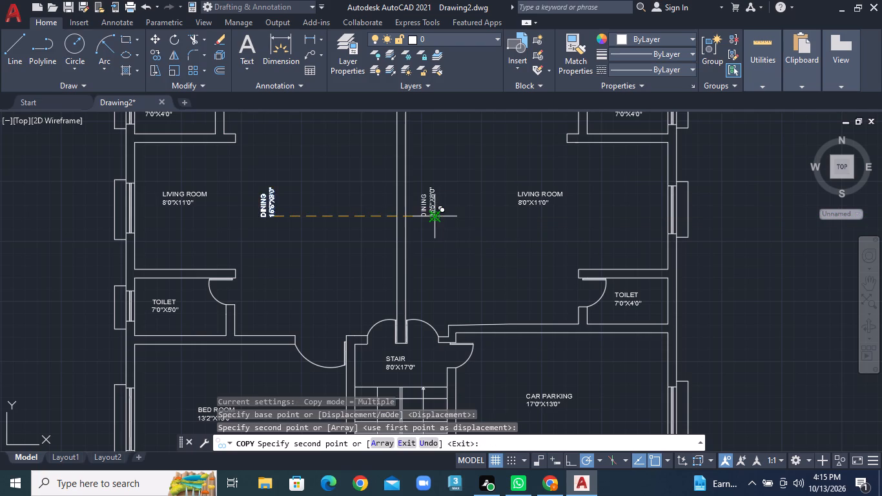
right_click(452, 234)
click(479, 246)
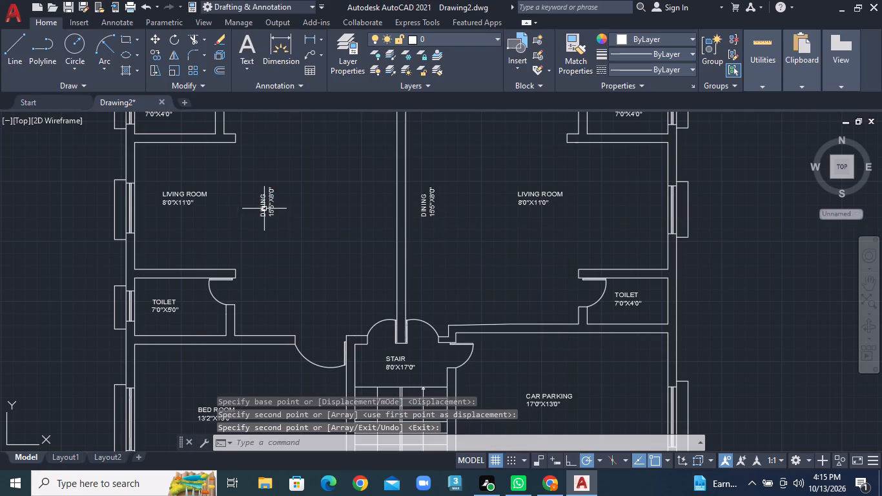
Move the left flat's DINING label horizontally to just beside the central dividing wall, mirroring the right flat's label.
click(265, 201)
right_click(265, 201)
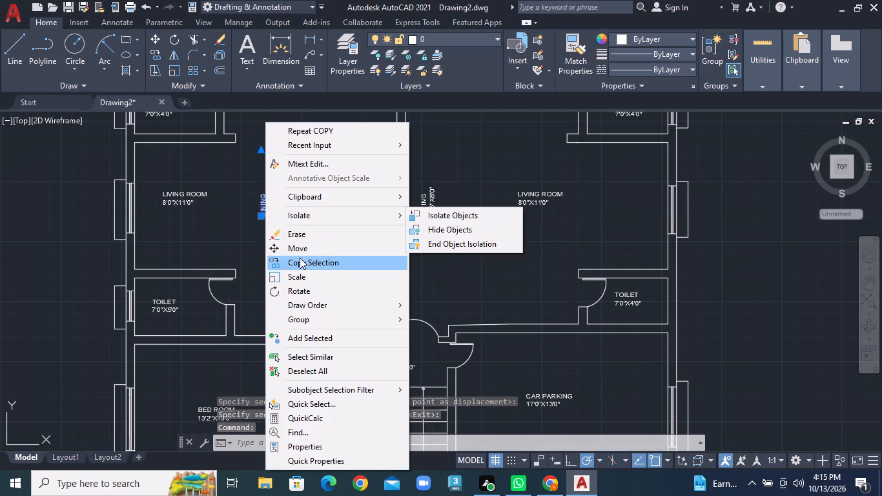
click(300, 249)
click(269, 211)
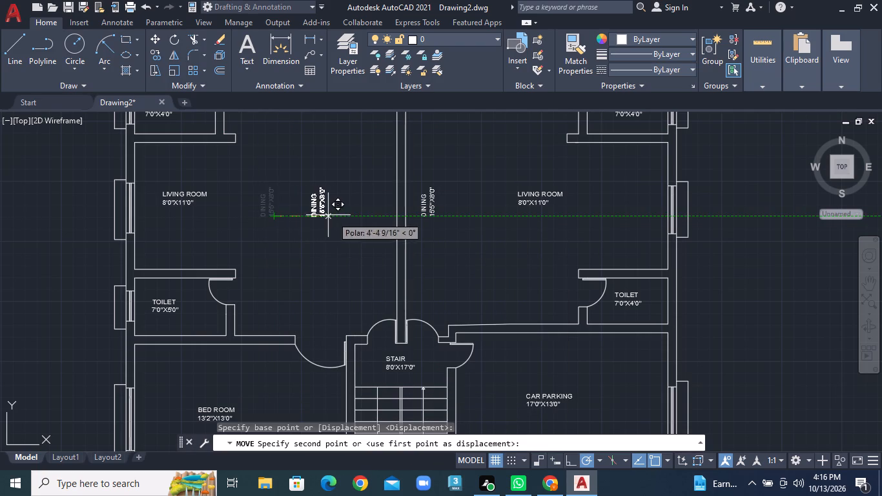
click(369, 218)
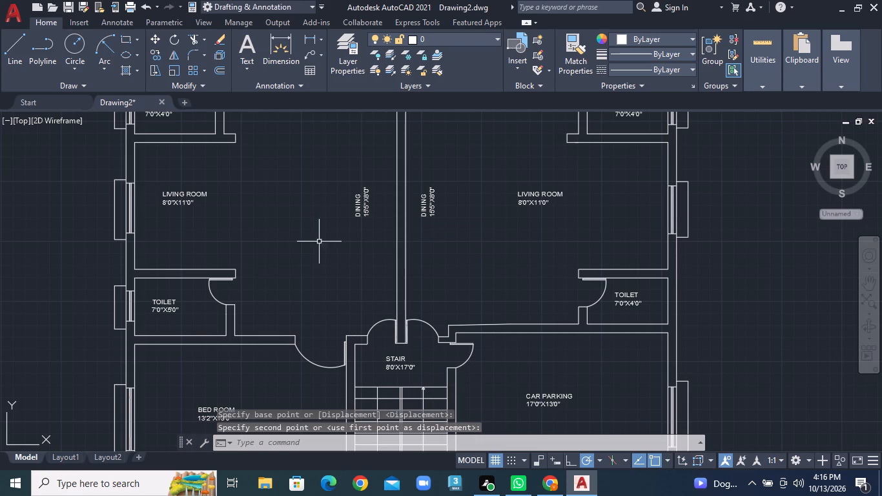
Move the left flat's LIVING ROOM label inward and slightly down, towards the middle of the living room.
click(178, 193)
right_click(179, 193)
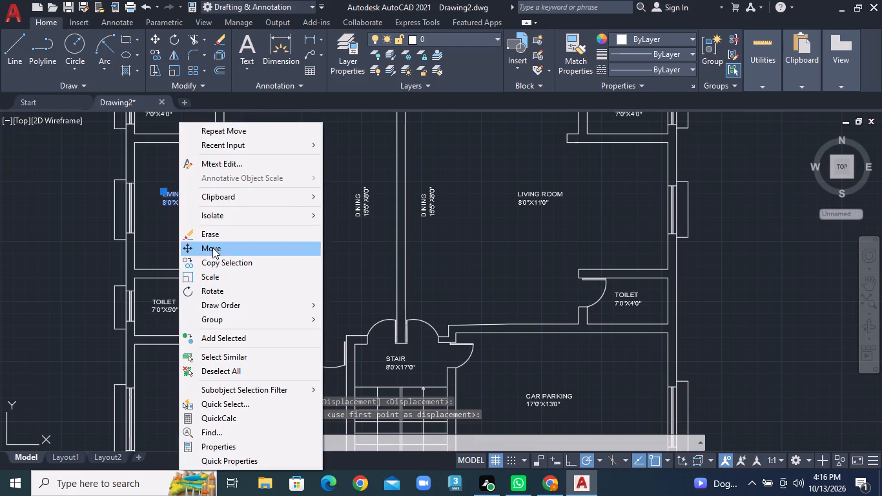
click(214, 247)
click(187, 202)
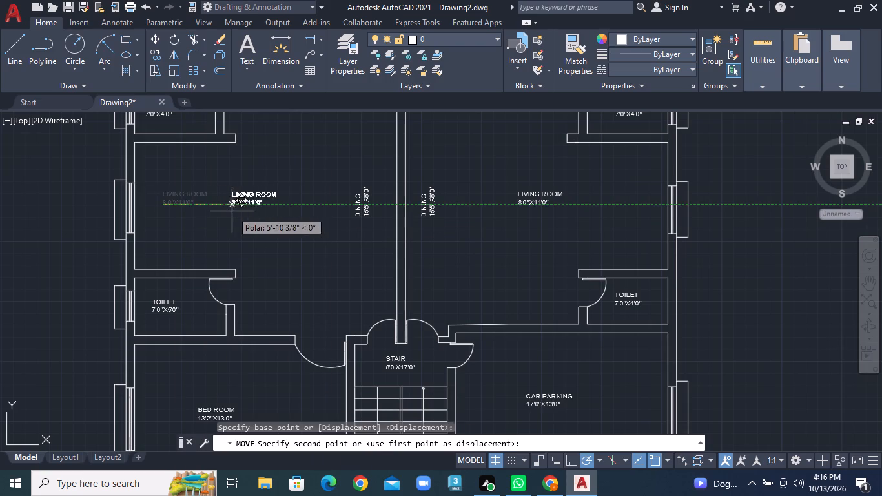
click(205, 214)
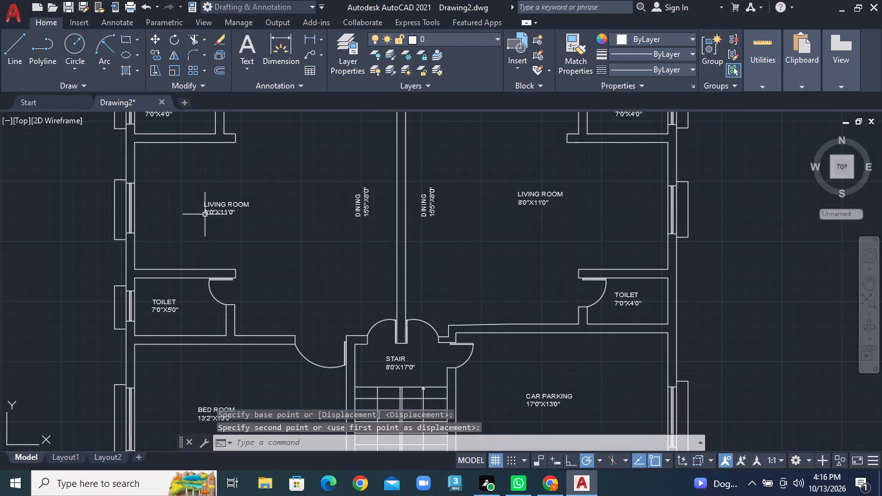
Move the right flat's LIVING ROOM label horizontally away from the DINING label, towards the outer wall.
click(547, 200)
right_click(547, 200)
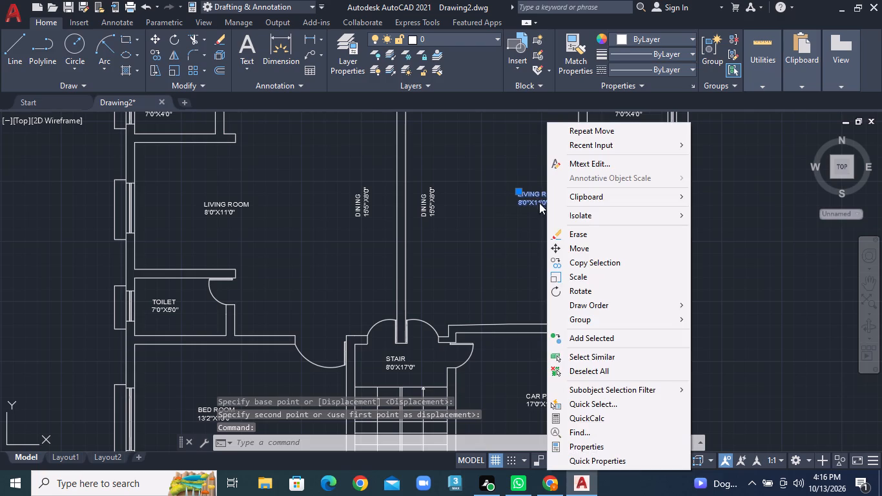
click(566, 247)
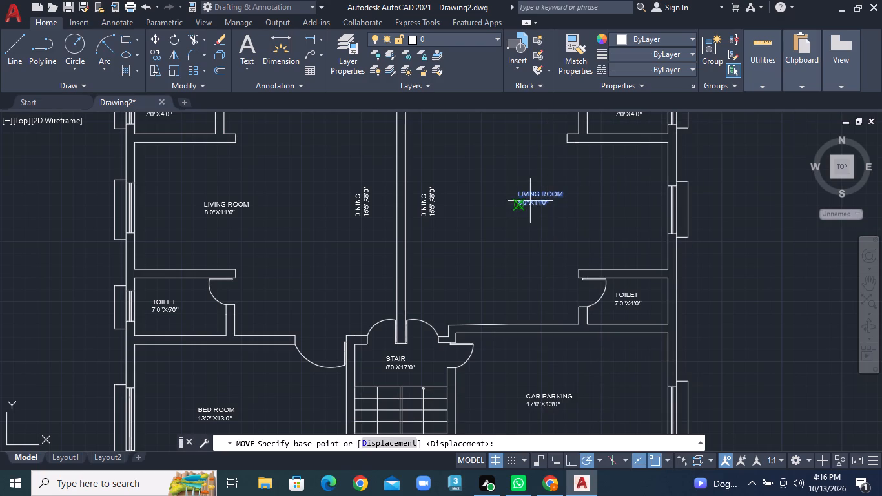
click(530, 201)
click(561, 211)
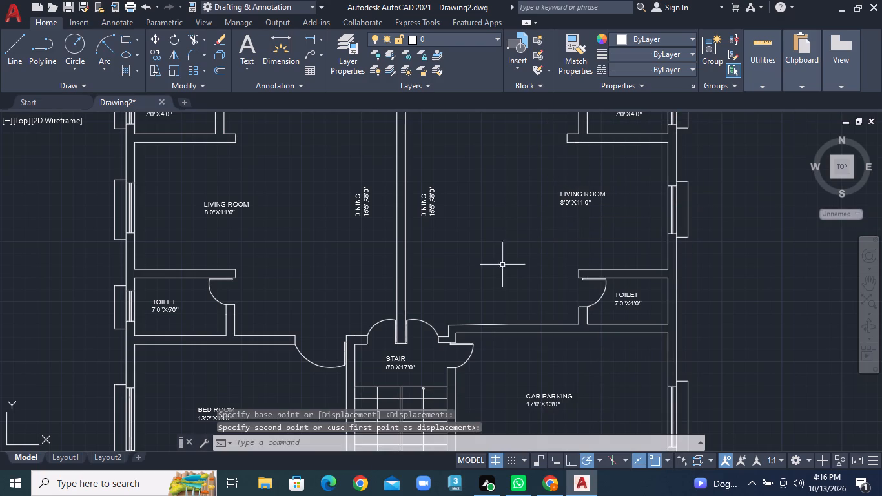
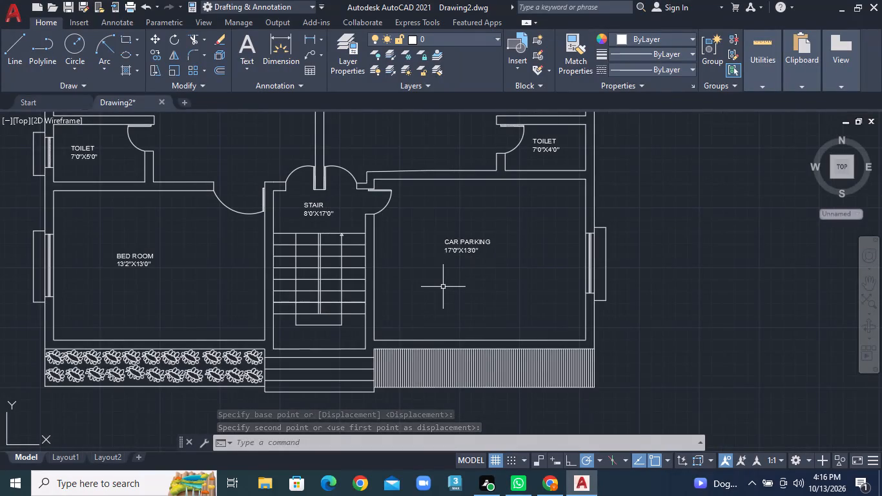
Move the CAR PARKING label slightly right and down, towards the middle of the car parking space.
scroll(472, 240, up, 1)
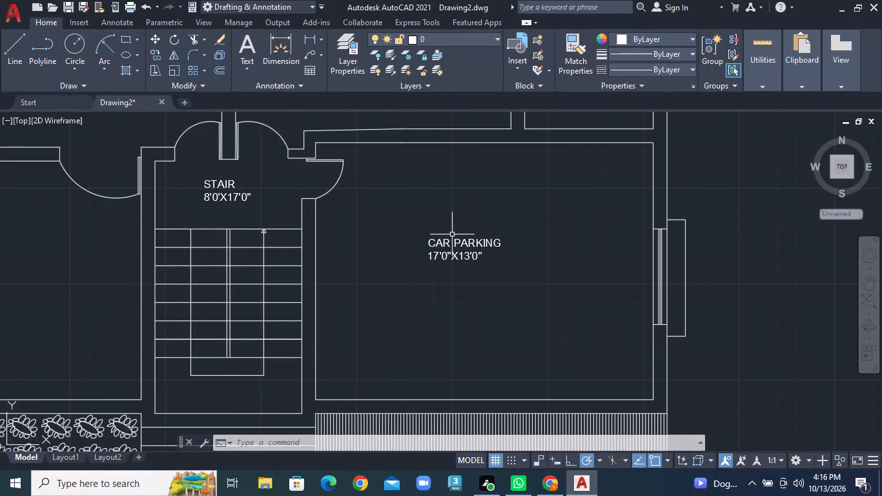
click(438, 250)
right_click(439, 250)
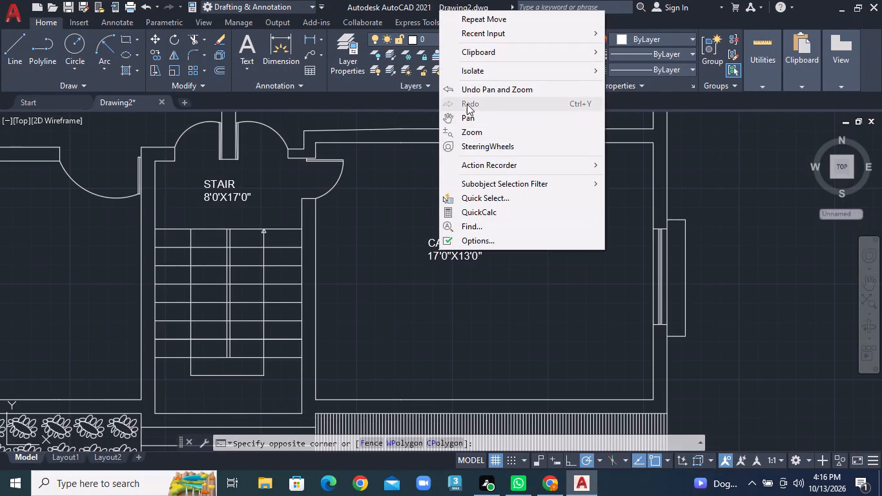
click(430, 237)
right_click(431, 243)
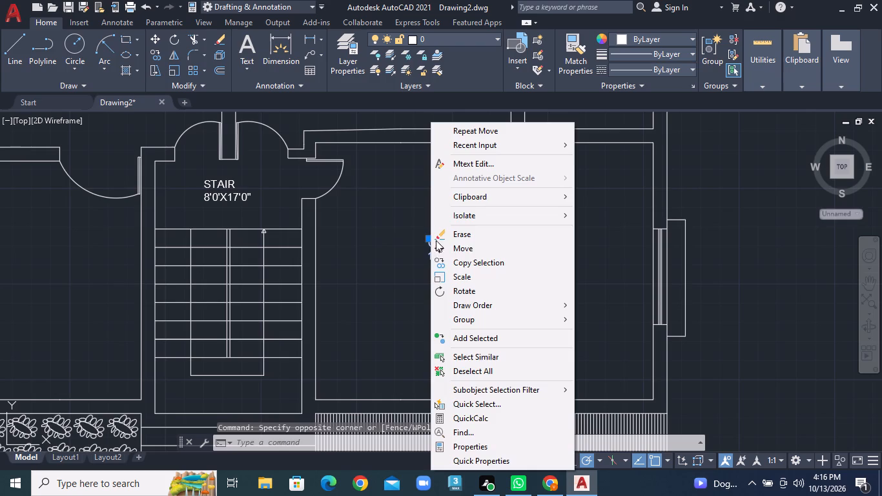
click(452, 243)
click(455, 249)
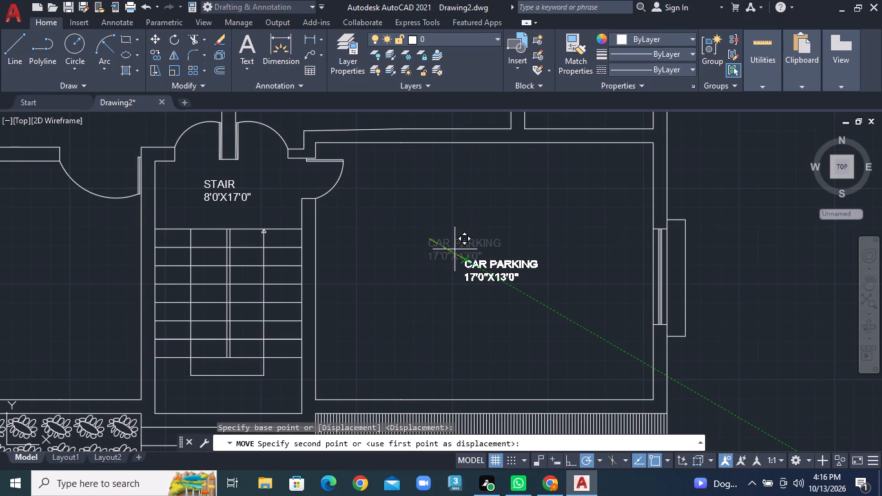
click(445, 270)
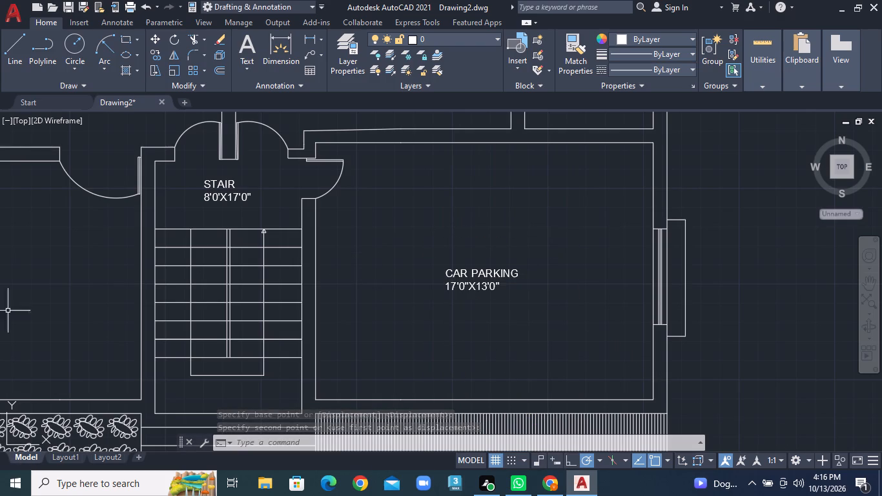
Move the STAIR label slightly right and up, centring it better in the landing above the steps.
click(210, 195)
right_click(210, 195)
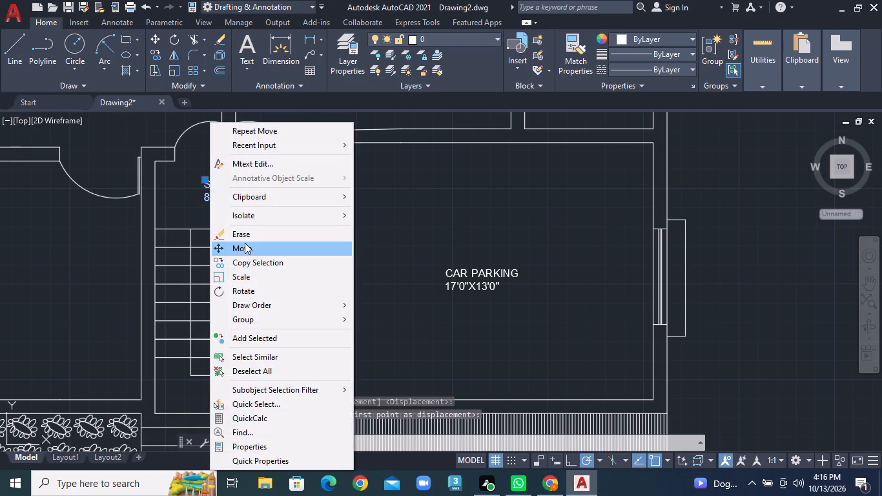
click(245, 245)
scroll(235, 200, up, 1)
middle_drag(235, 197, 360, 273)
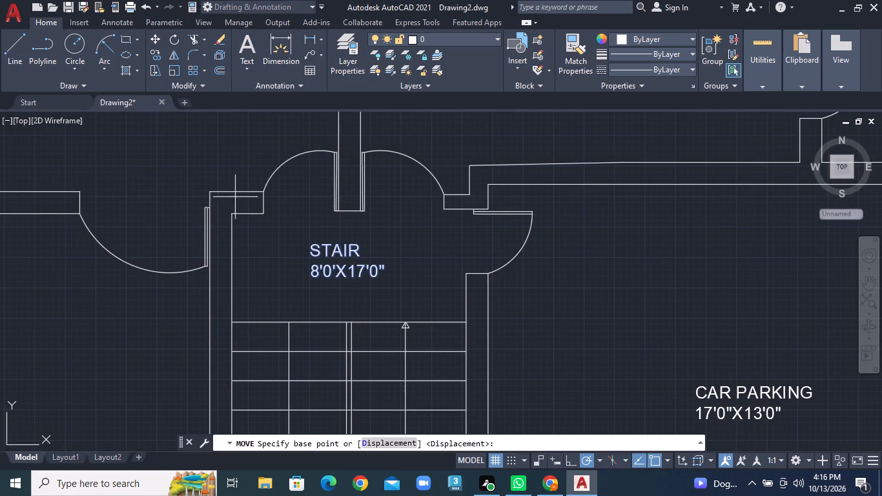
click(342, 254)
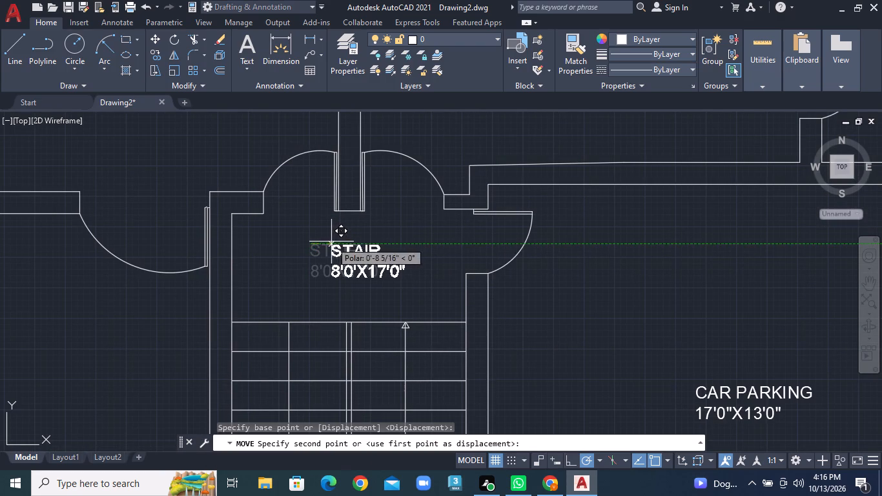
click(319, 241)
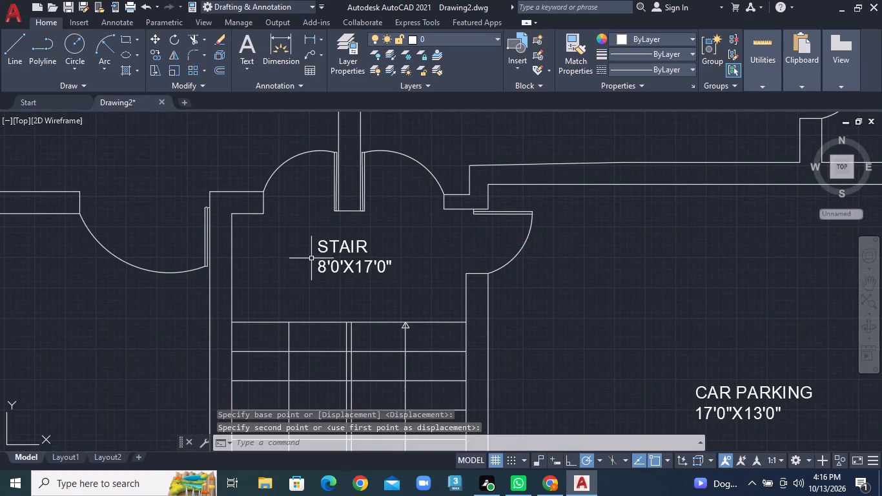
Move the fourth plant from the left in the planter's lower row slightly down and left, with all its petals.
scroll(248, 262, down, 4)
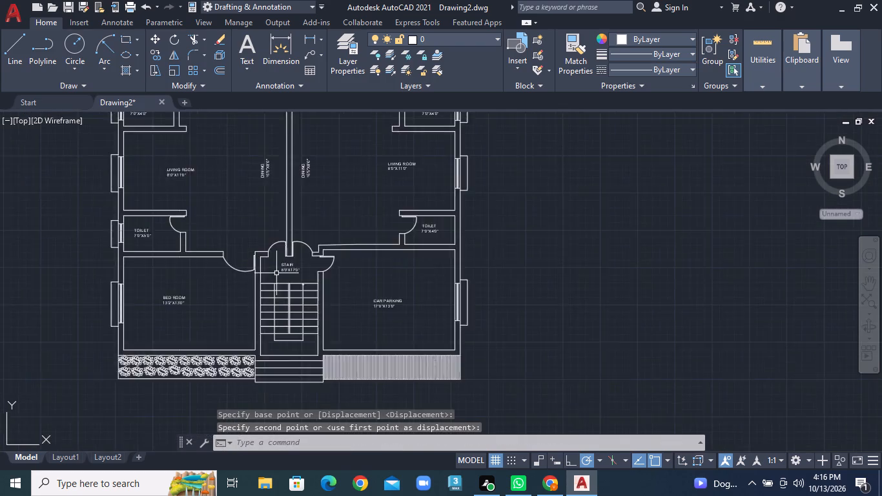
middle_drag(273, 287, 336, 234)
scroll(303, 231, up, 2)
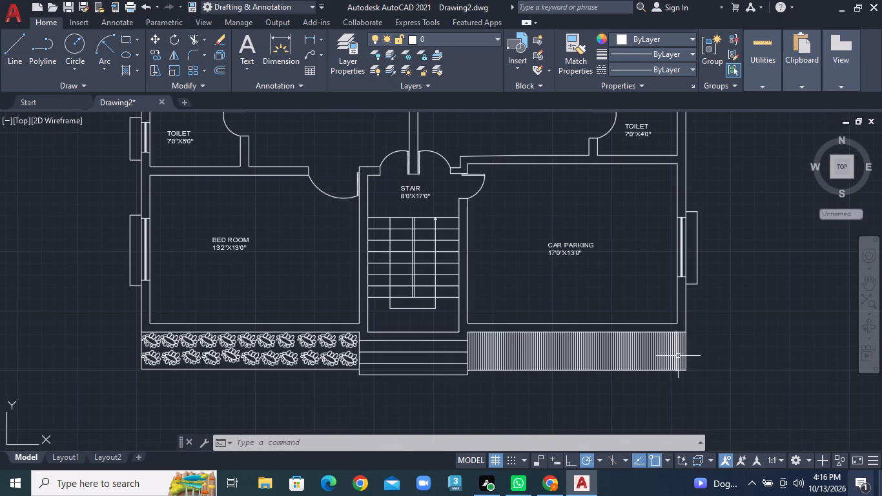
scroll(218, 340, up, 3)
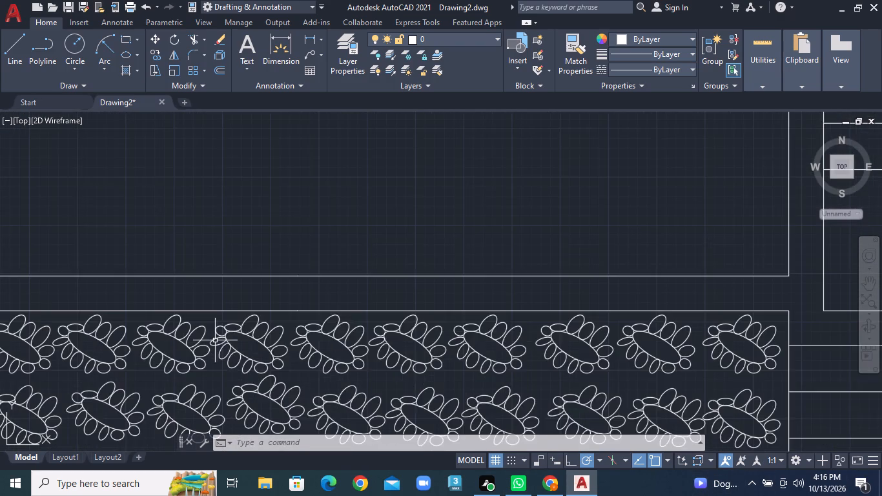
middle_drag(254, 327, 366, 243)
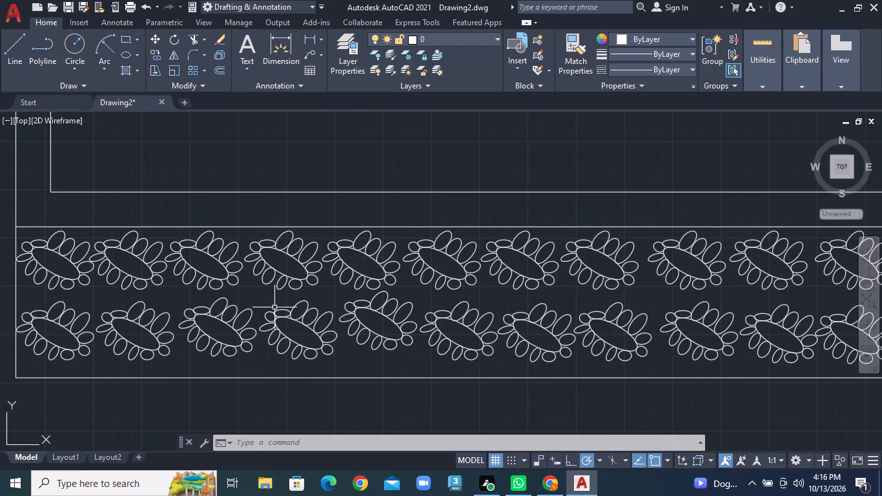
click(263, 301)
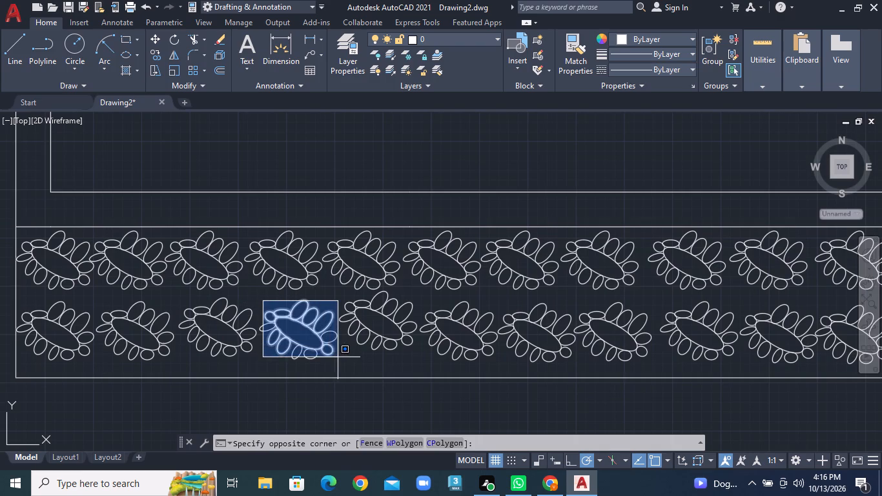
click(338, 357)
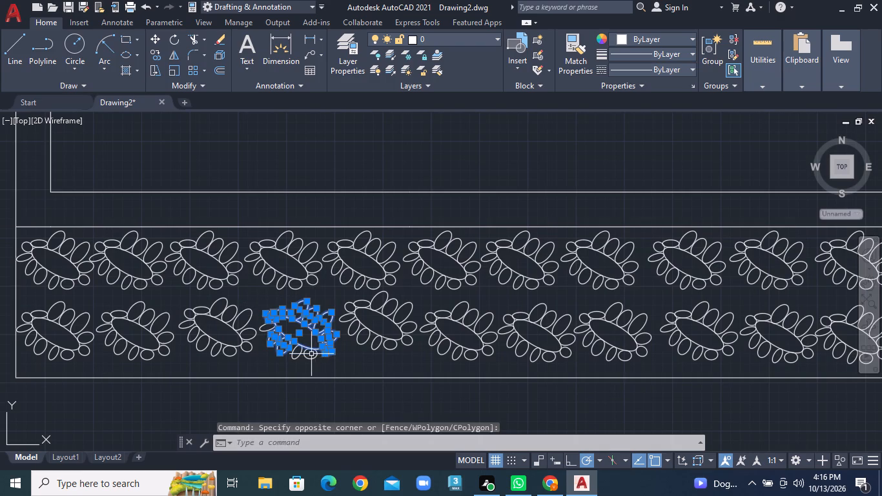
double_click(315, 356)
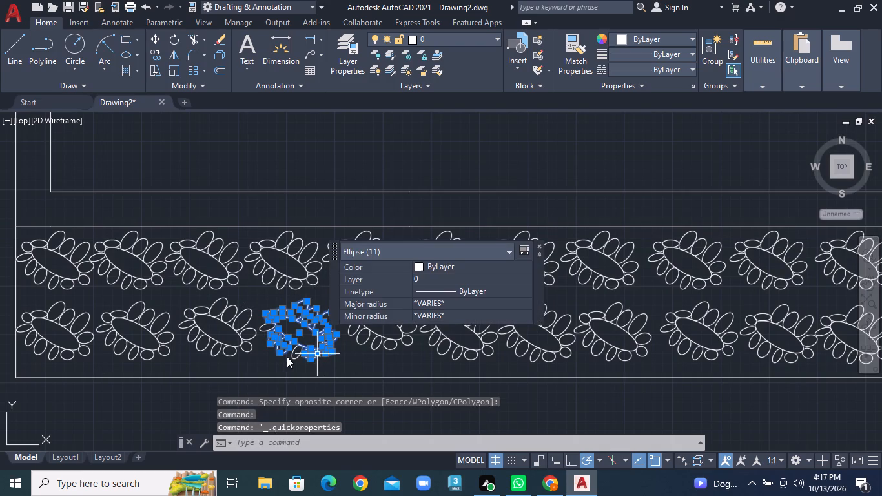
click(293, 356)
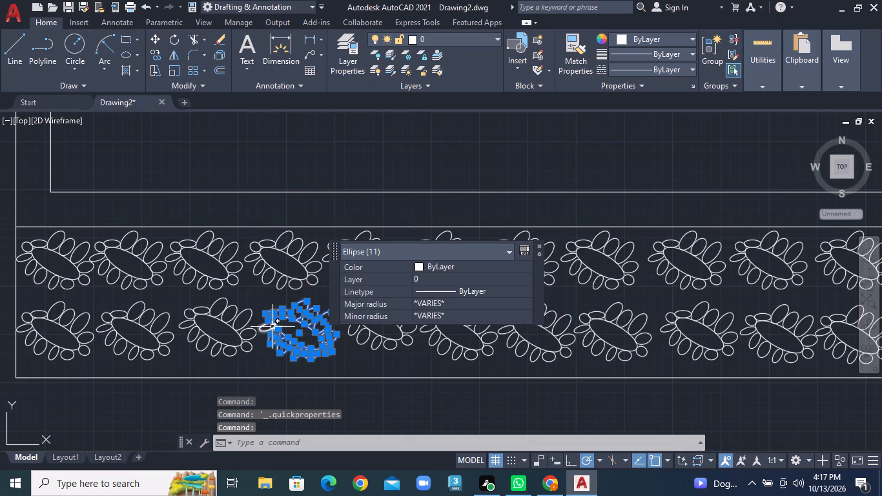
click(272, 327)
click(153, 37)
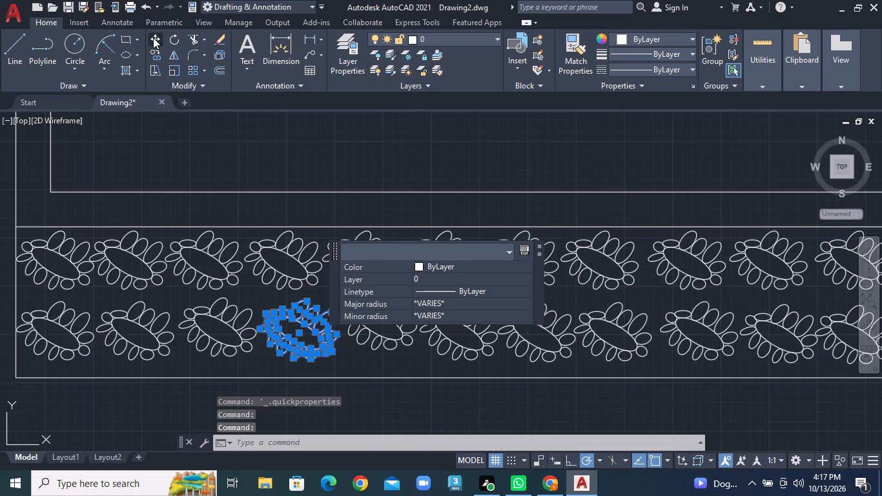
click(302, 309)
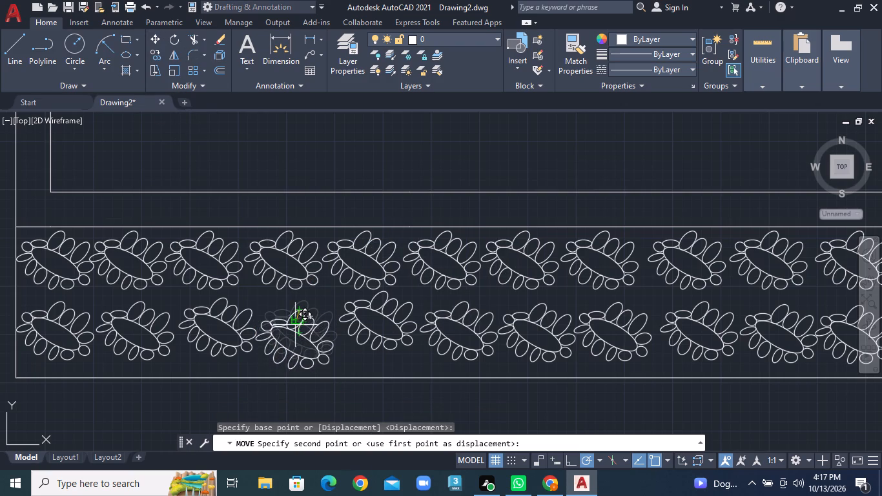
click(295, 325)
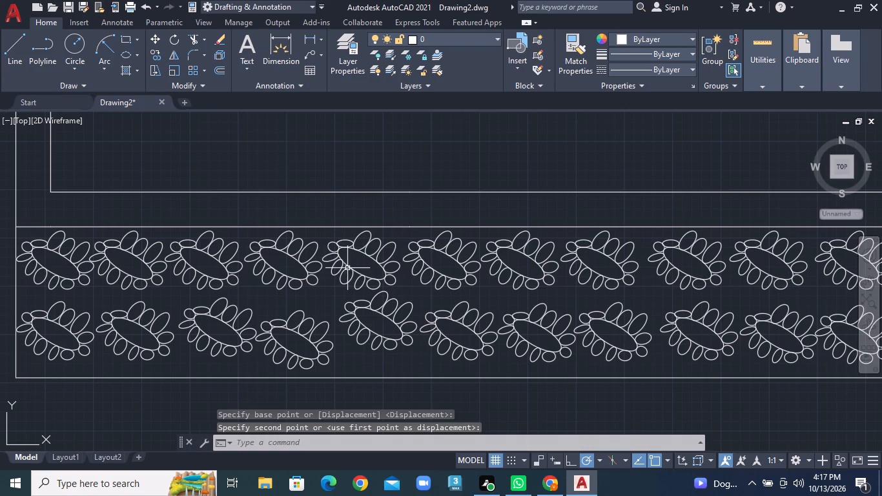
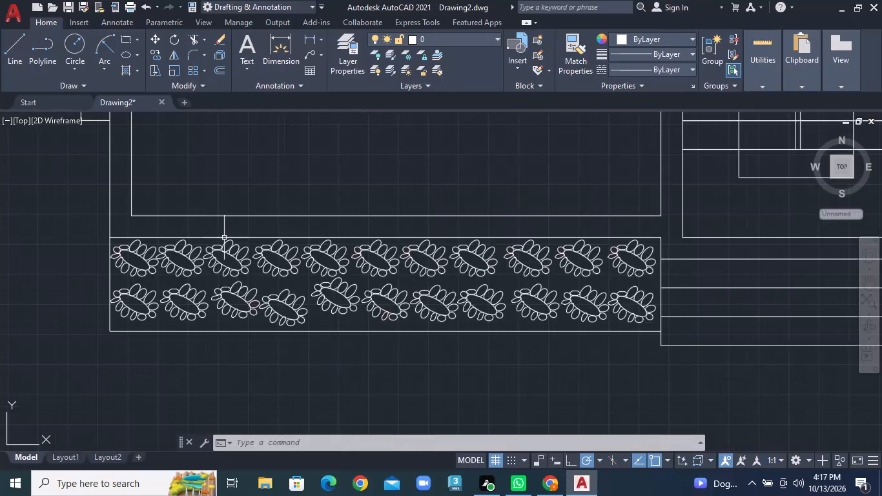
Look over the floor plan's walls and junctions, from the rear verandas through the kitchens and bedrooms to the toilets.
scroll(275, 265, down, 3)
scroll(404, 260, down, 1)
middle_drag(435, 196, 387, 294)
middle_drag(360, 221, 395, 227)
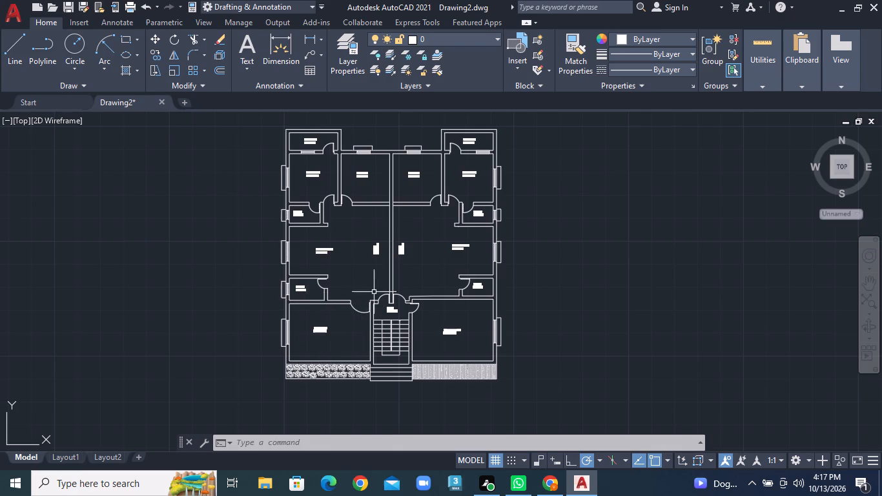
middle_drag(376, 271, 327, 369)
middle_drag(318, 177, 299, 232)
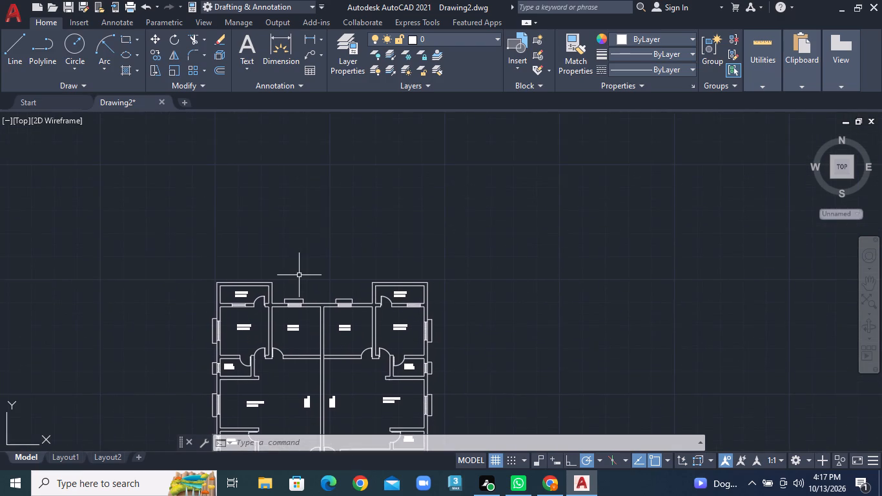
scroll(299, 275, up, 1)
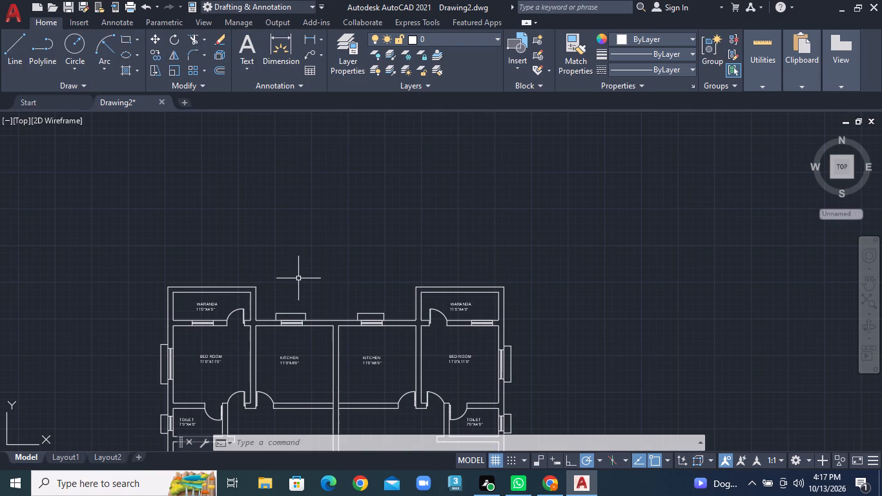
scroll(281, 303, up, 1)
scroll(334, 316, up, 1)
middle_drag(309, 304, 322, 247)
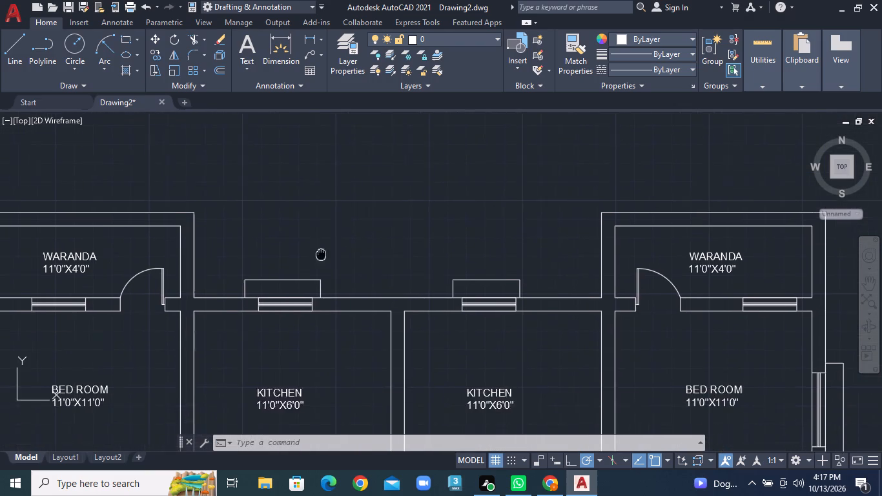
middle_drag(322, 247, 322, 247)
middle_drag(498, 309, 335, 234)
scroll(582, 335, up, 1)
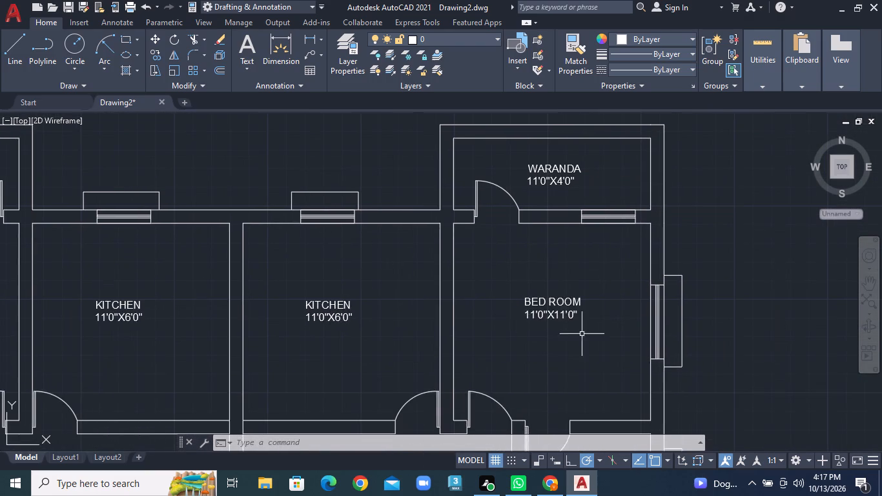
middle_drag(579, 334, 634, 205)
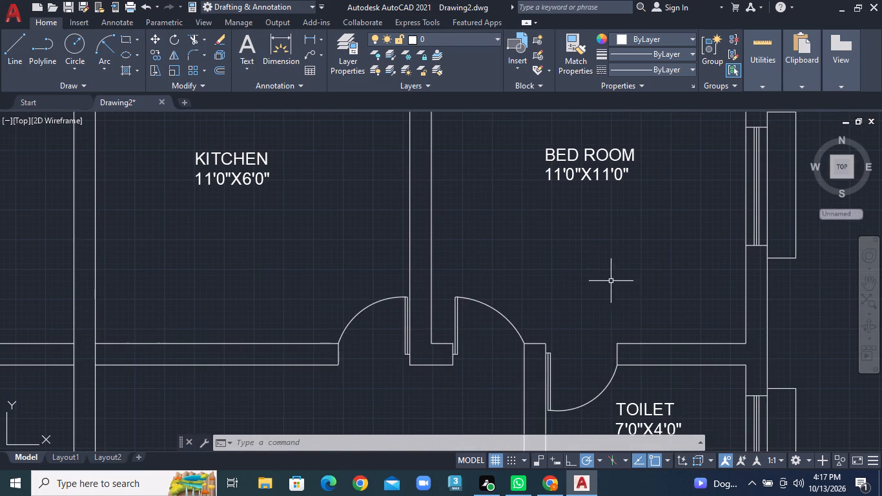
middle_drag(592, 316, 667, 125)
Trim the central dividing wall's two lines where it crosses the wall between the kitchens and the dining areas.
scroll(469, 270, down, 1)
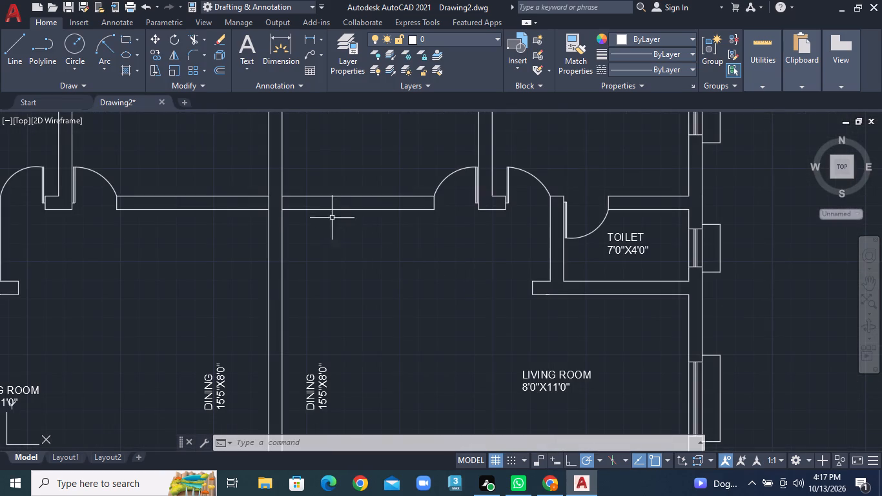
scroll(325, 205, up, 2)
click(205, 37)
click(216, 54)
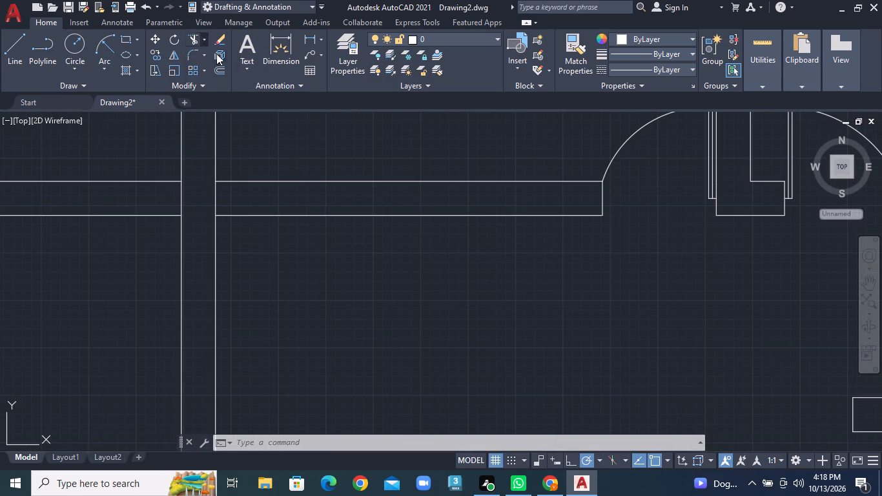
click(159, 202)
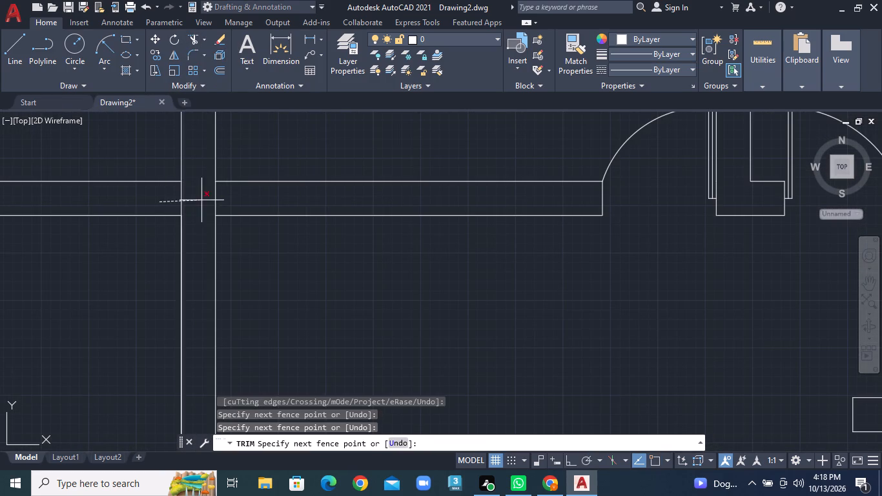
click(227, 200)
Add the multiline text title "GROUND FLOOR PLAN" just below the planter at the front of the building.
scroll(291, 200, down, 3)
middle_drag(327, 305, 457, 184)
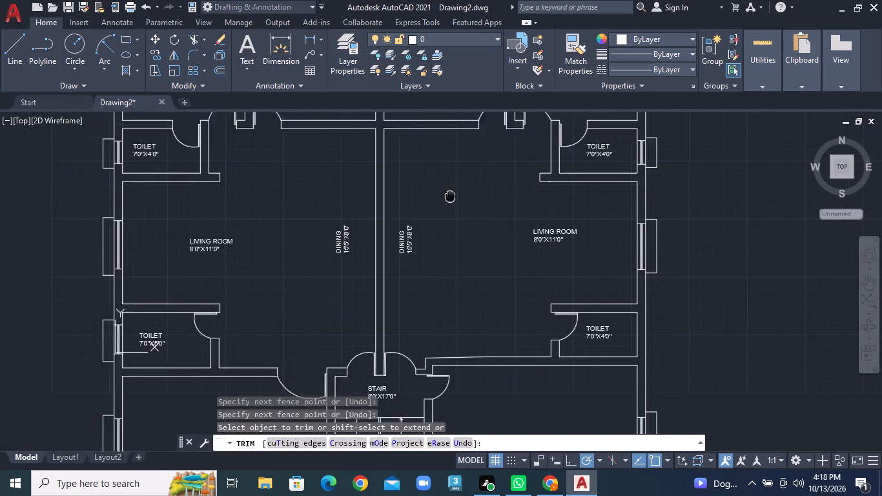
middle_drag(457, 184, 462, 175)
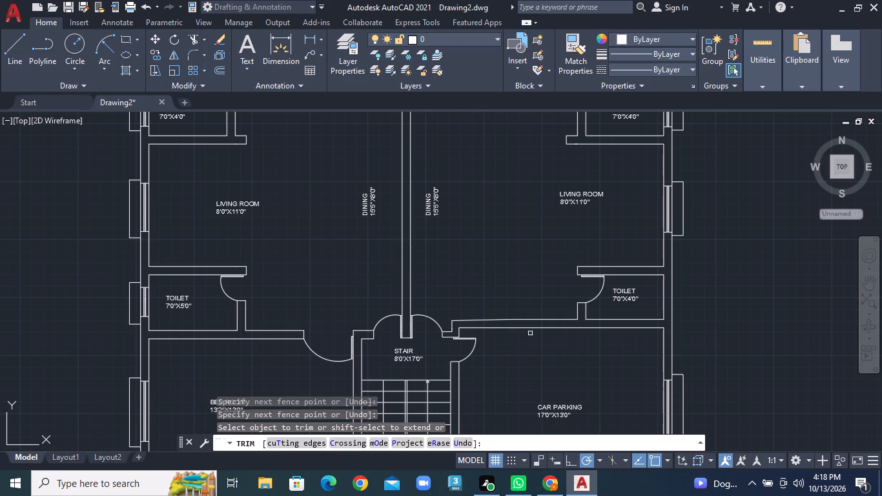
scroll(550, 311, down, 1)
middle_drag(531, 344, 528, 329)
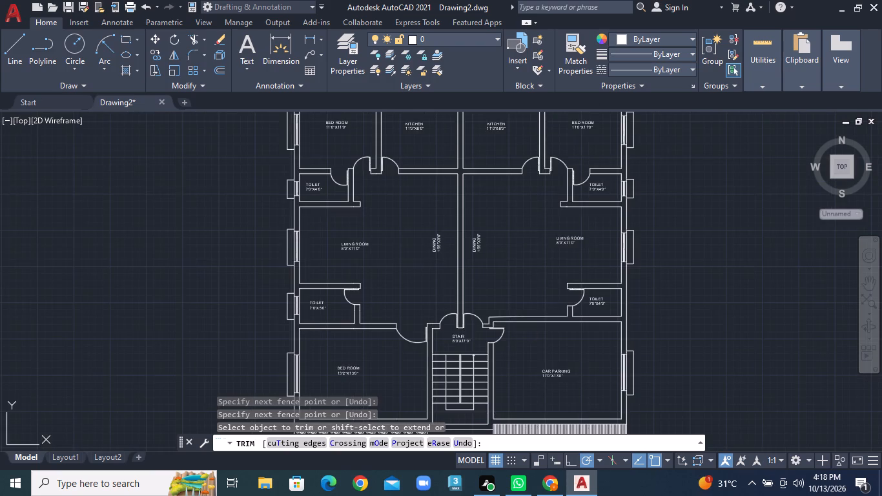
middle_drag(528, 329, 546, 208)
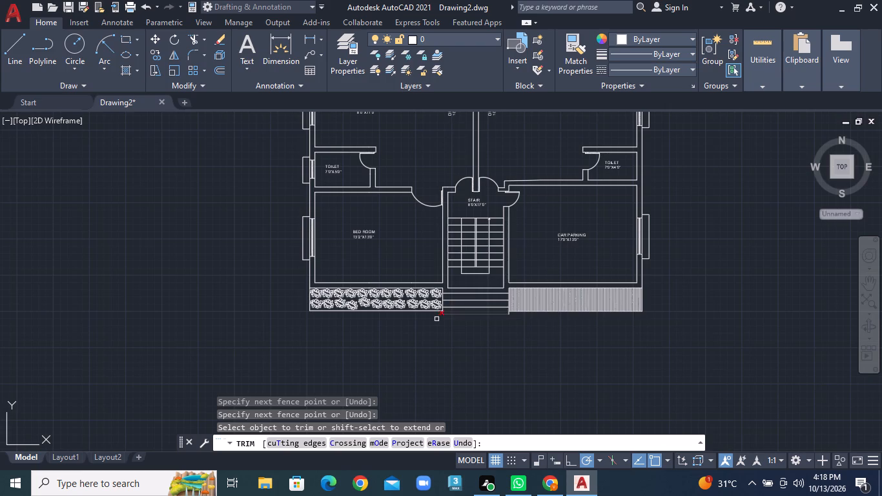
click(247, 57)
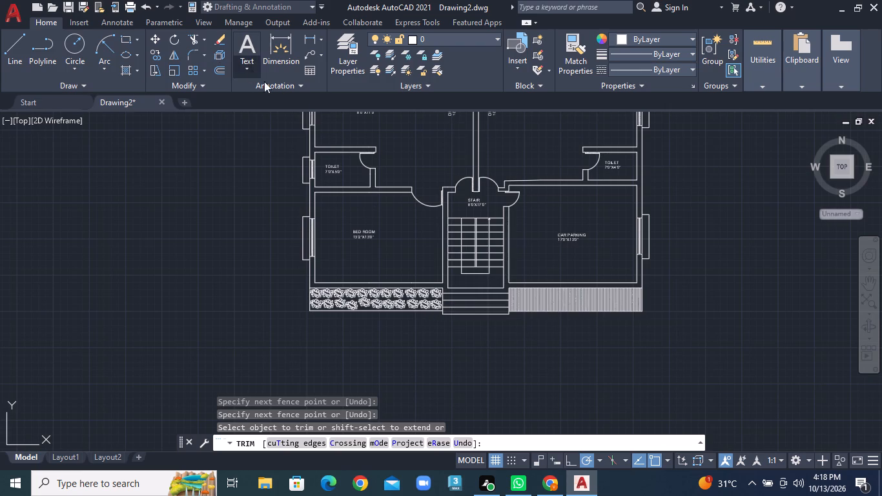
click(276, 90)
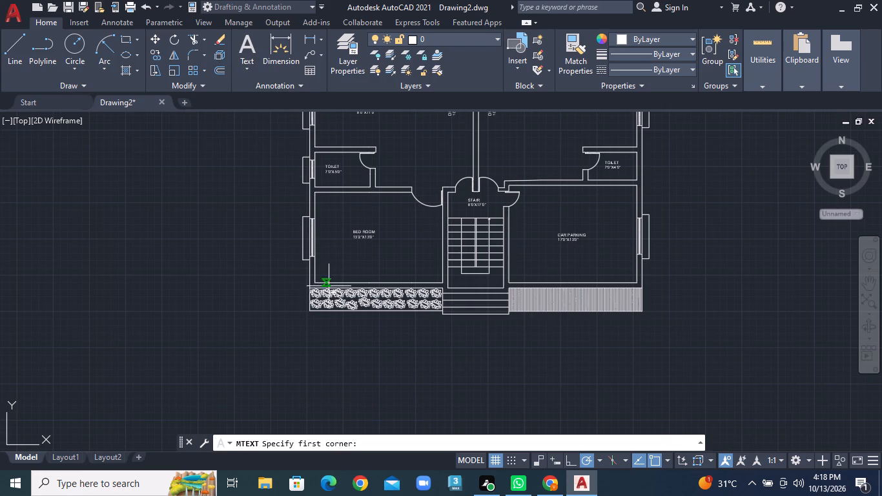
click(320, 319)
click(449, 344)
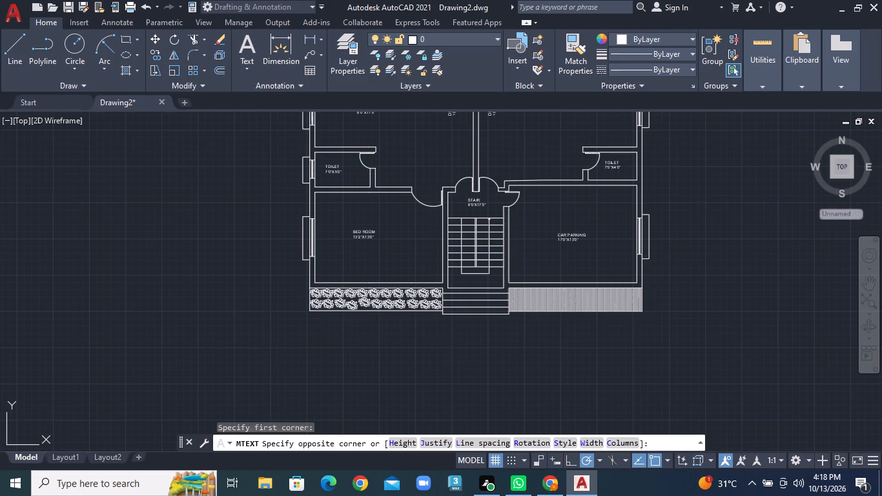
text(GRO)
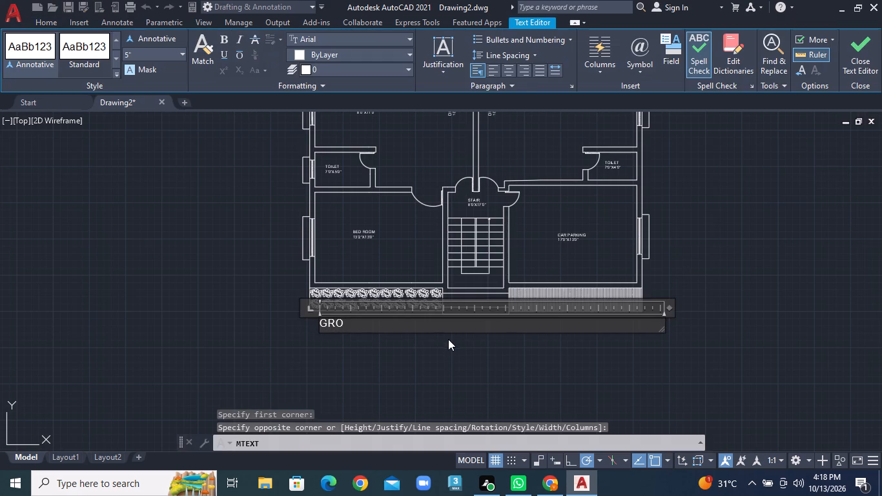
text(UNF)
key(BackSpace)
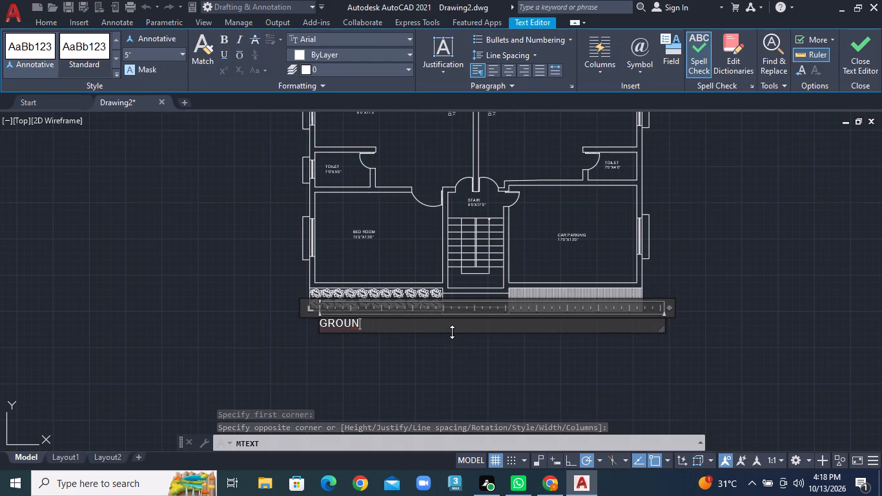
text(D F)
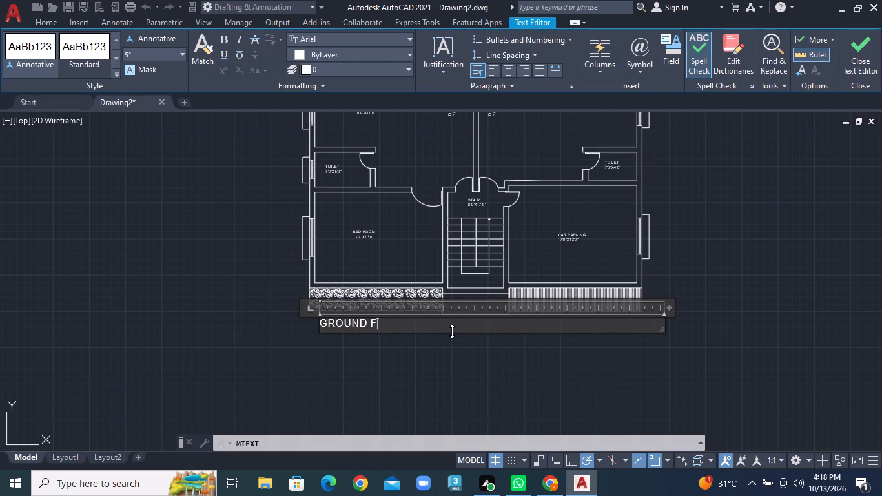
key(l)
text(OO)
key(r)
key(space)
text(PL)
key(a)
key(n)
click(453, 347)
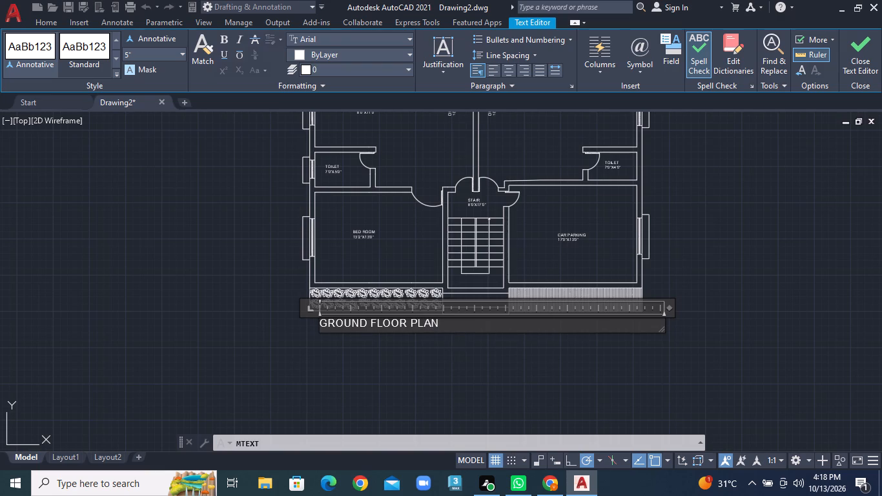
Draw an open, upward-pointing arrowhead from two connected lines just below the front entrance steps.
scroll(475, 325, up, 1)
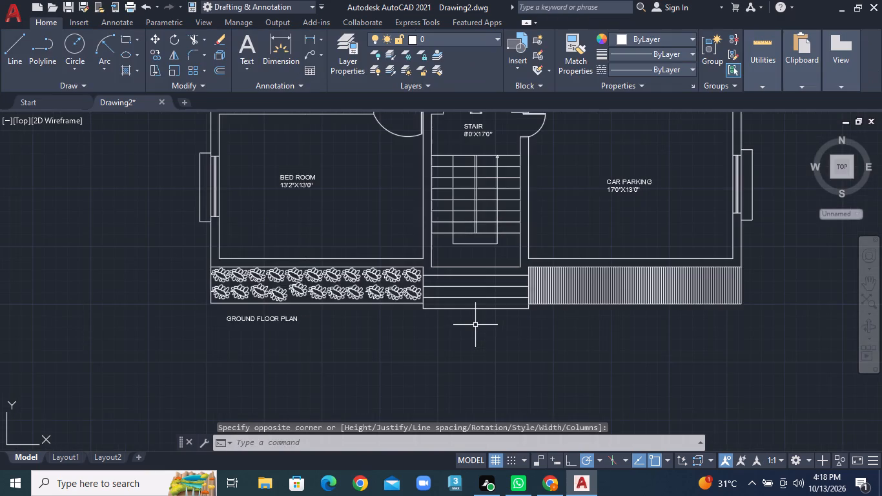
scroll(475, 325, up, 3)
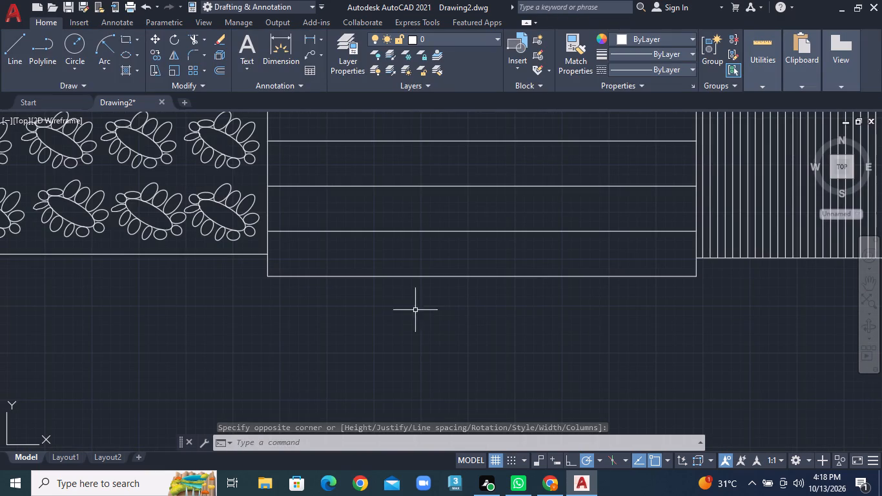
click(15, 51)
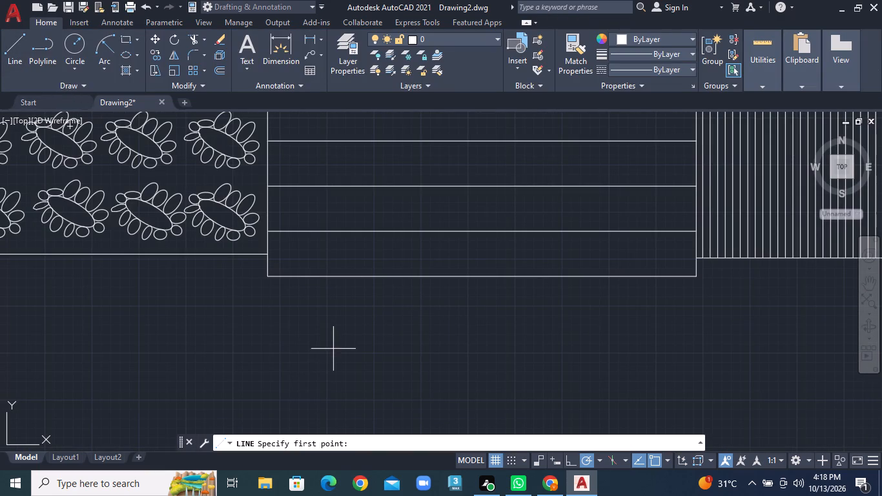
click(319, 329)
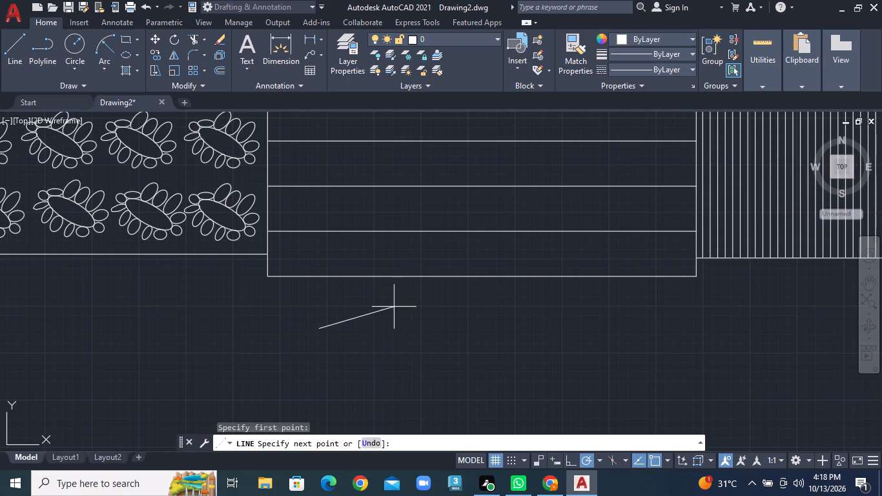
click(468, 286)
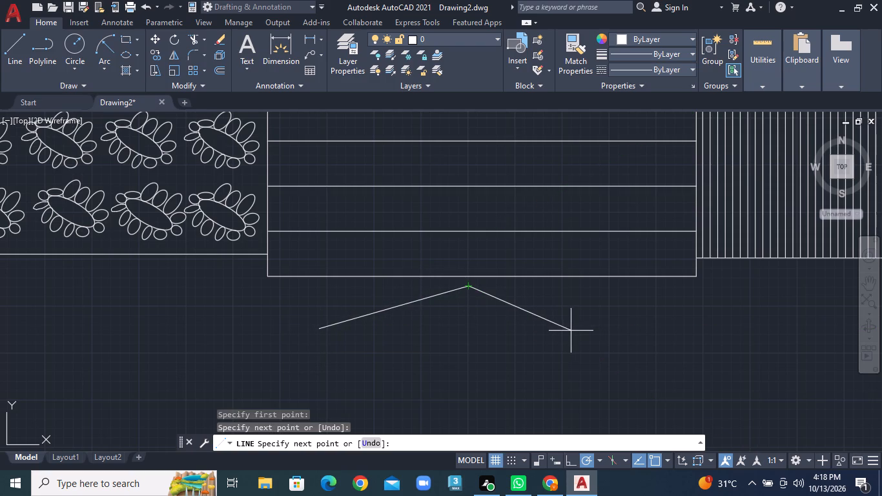
click(613, 342)
right_click(613, 342)
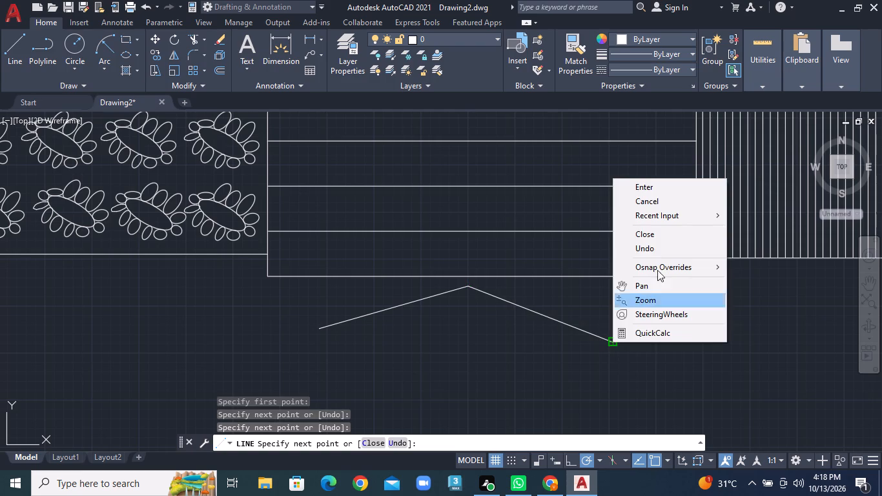
click(666, 190)
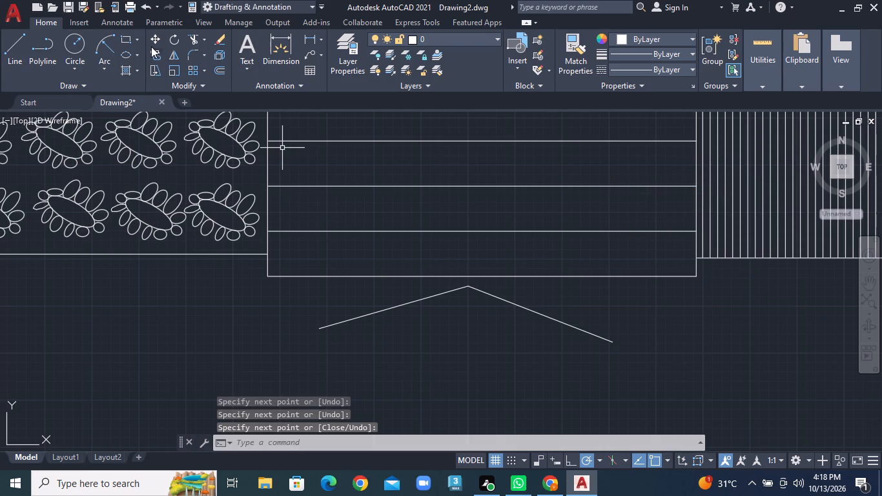
Add the multiline text label "ENTRY" beneath the peak of the arrowhead below the entrance steps.
click(240, 60)
click(262, 94)
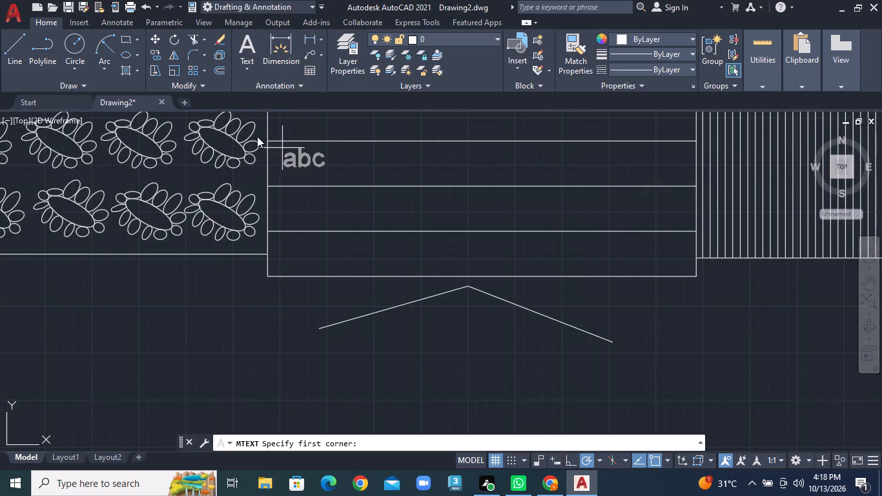
click(428, 318)
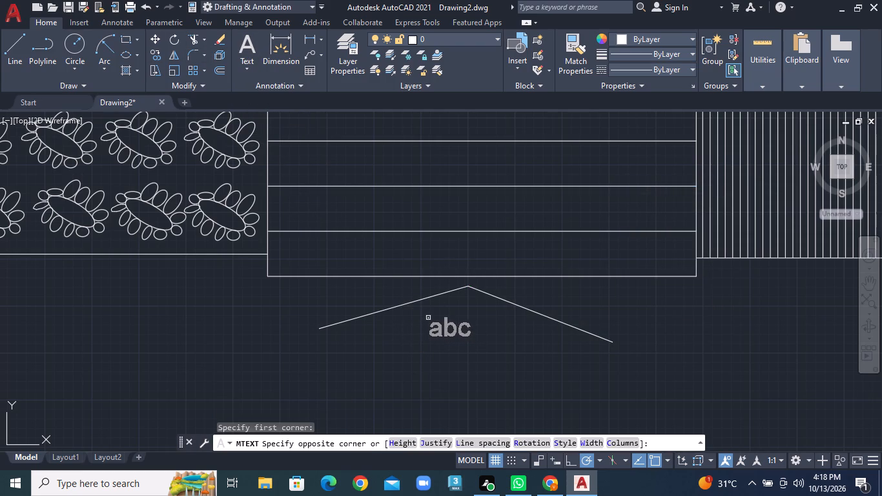
click(523, 346)
text(ENTRY)
click(525, 362)
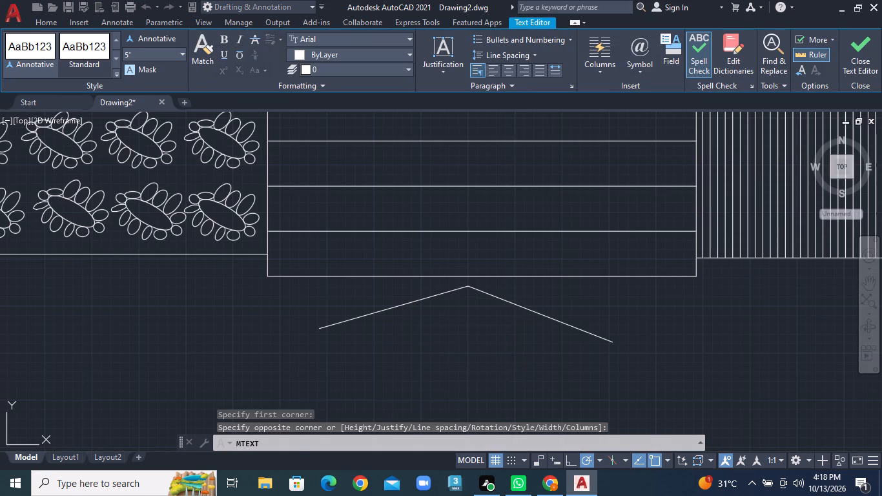
scroll(525, 362, down, 3)
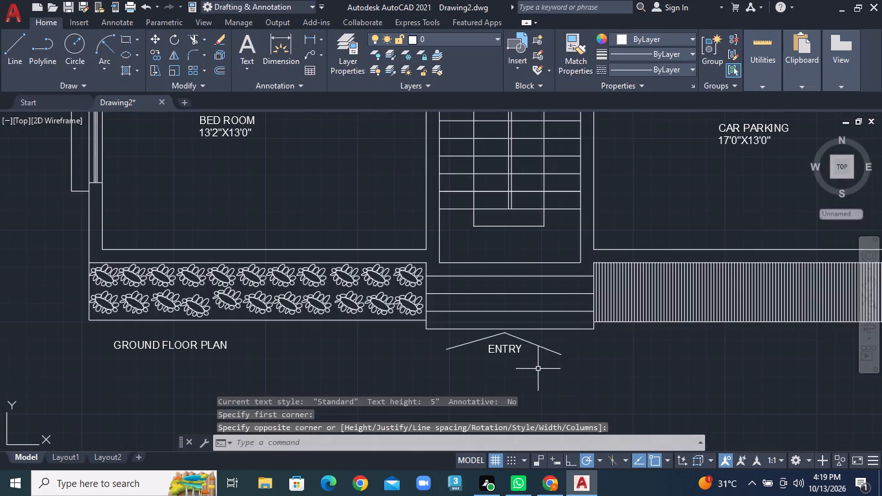
middle_drag(542, 362, 564, 338)
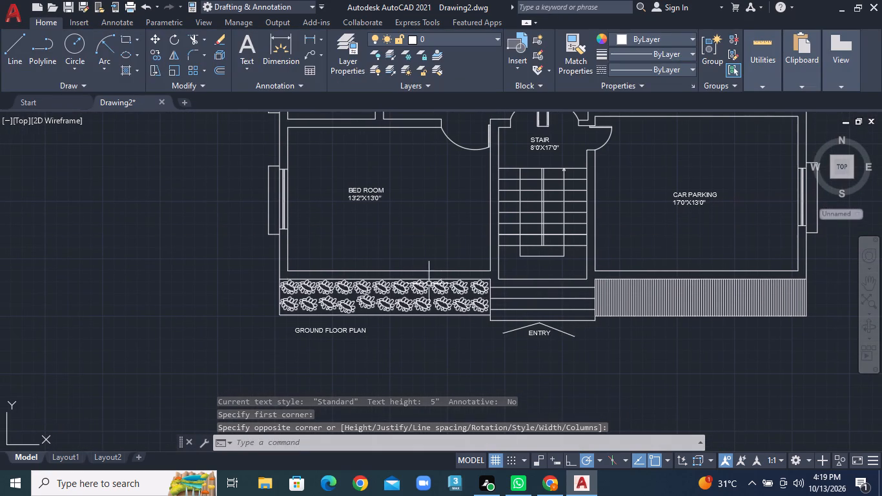
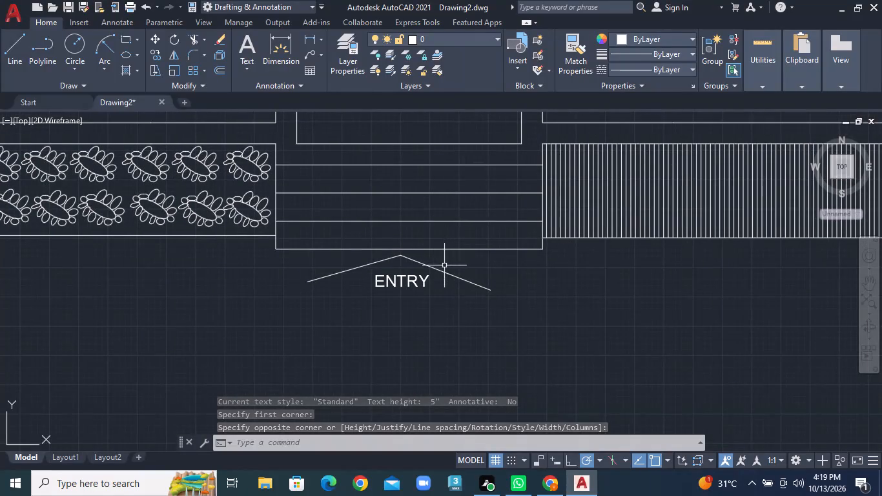
Delete the two sloping lines of the arrowhead below the entrance steps.
click(442, 273)
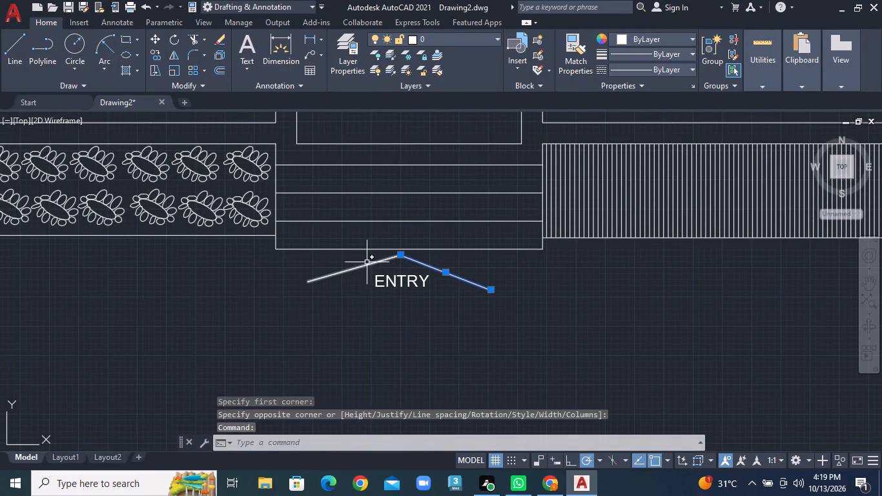
double_click(367, 262)
click(367, 263)
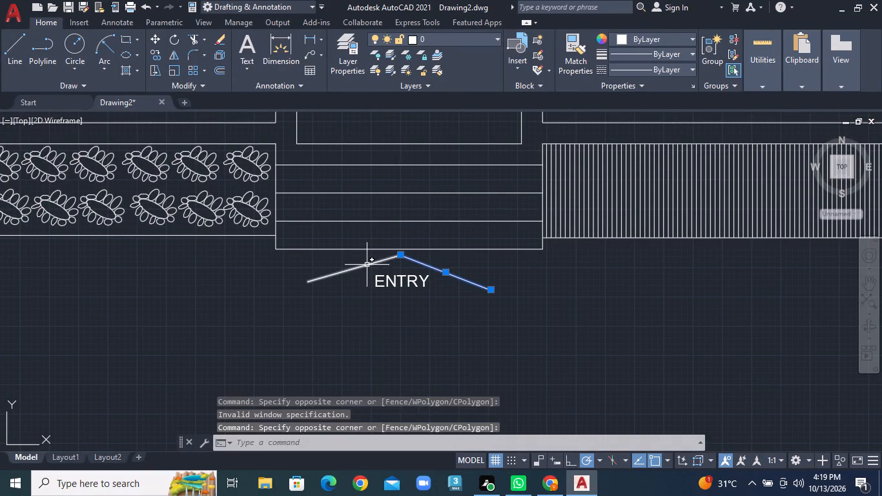
click(367, 265)
key(Delete)
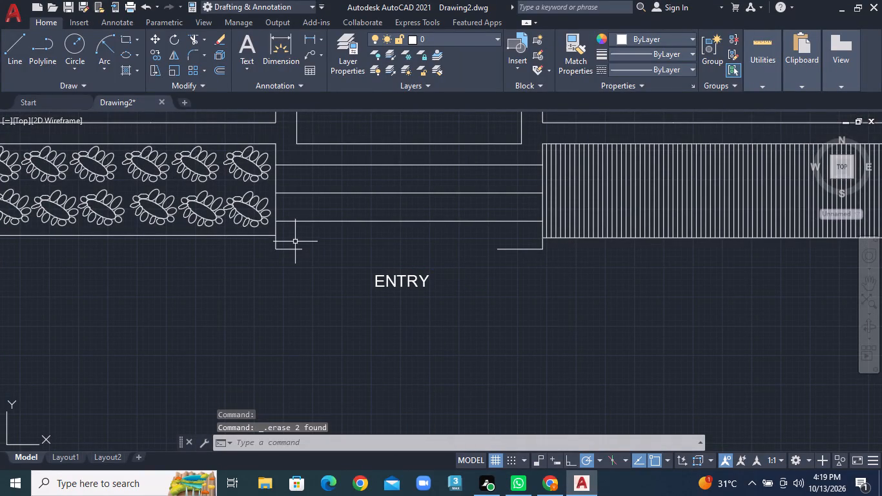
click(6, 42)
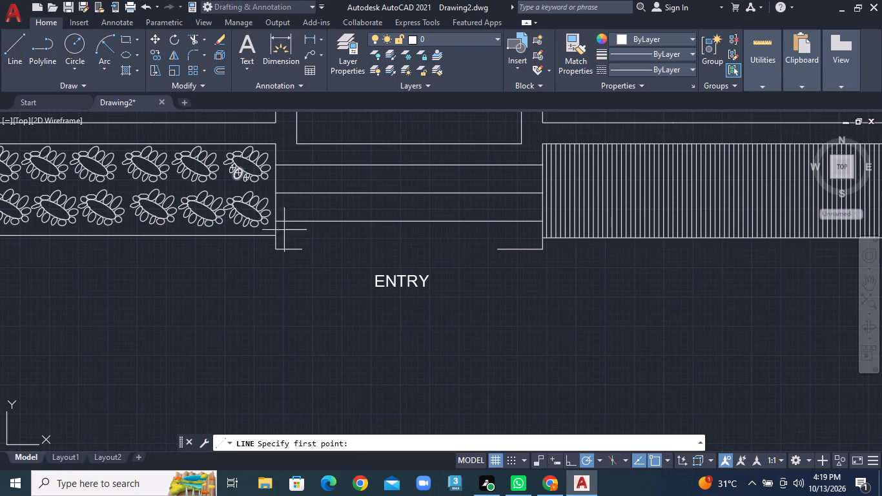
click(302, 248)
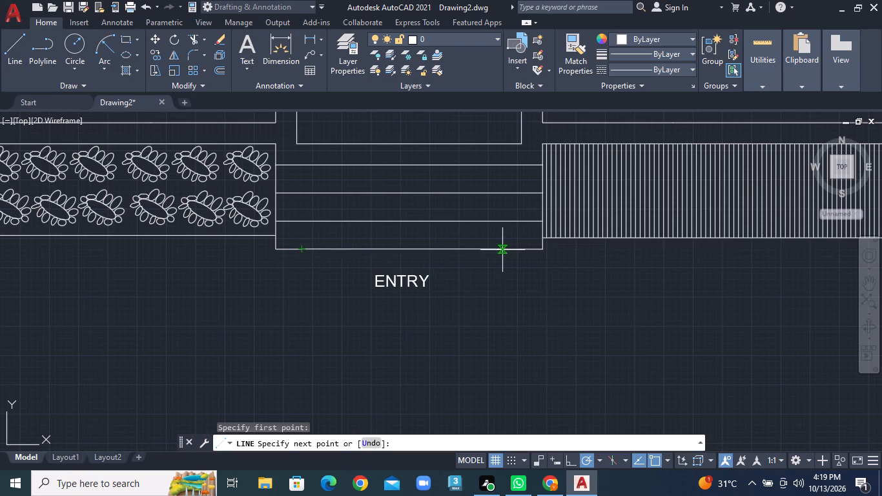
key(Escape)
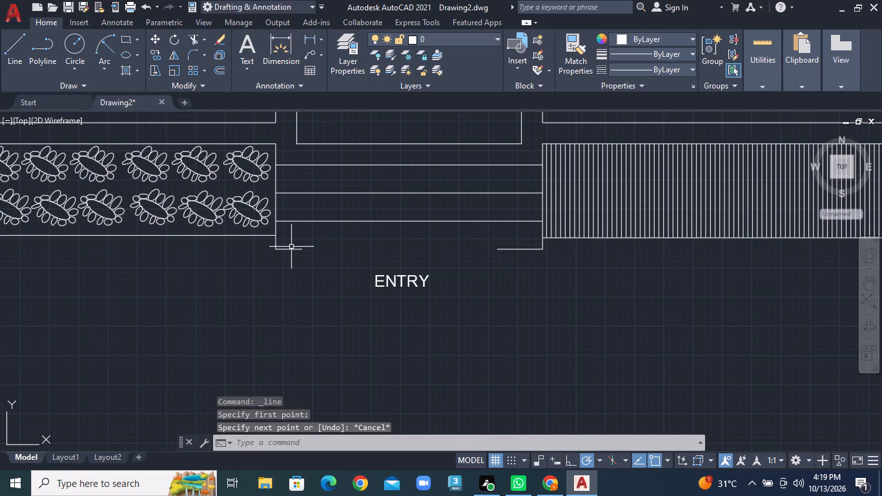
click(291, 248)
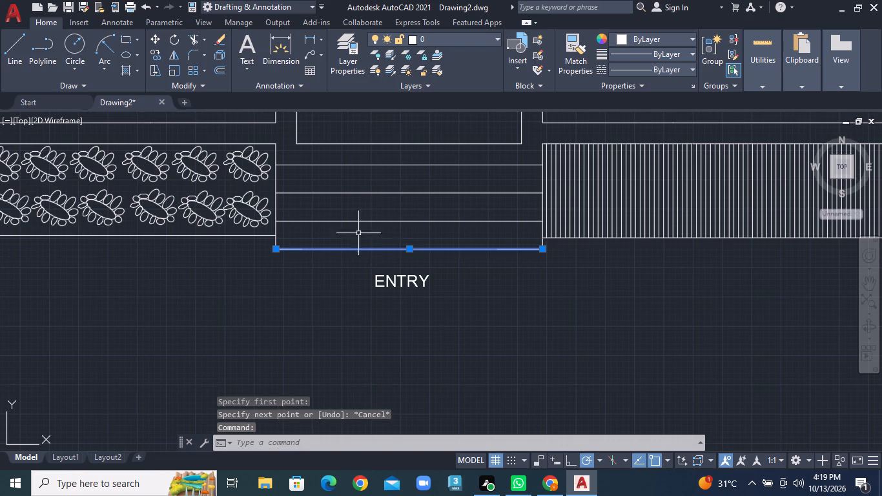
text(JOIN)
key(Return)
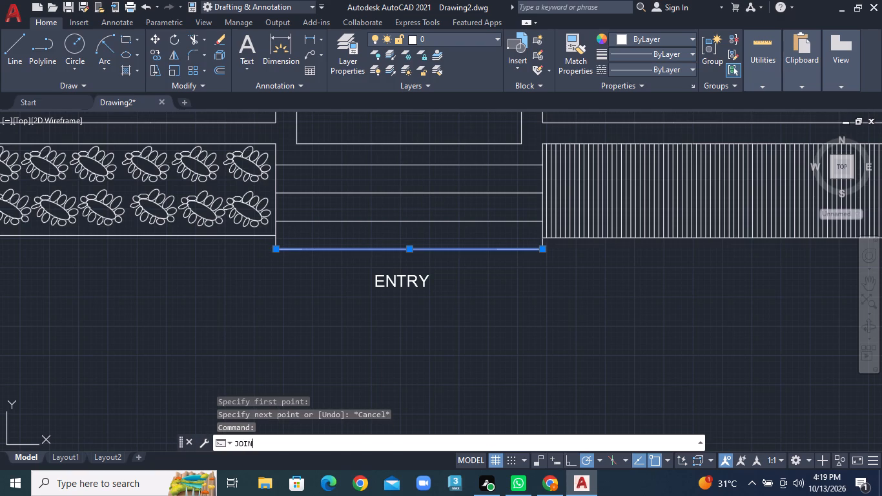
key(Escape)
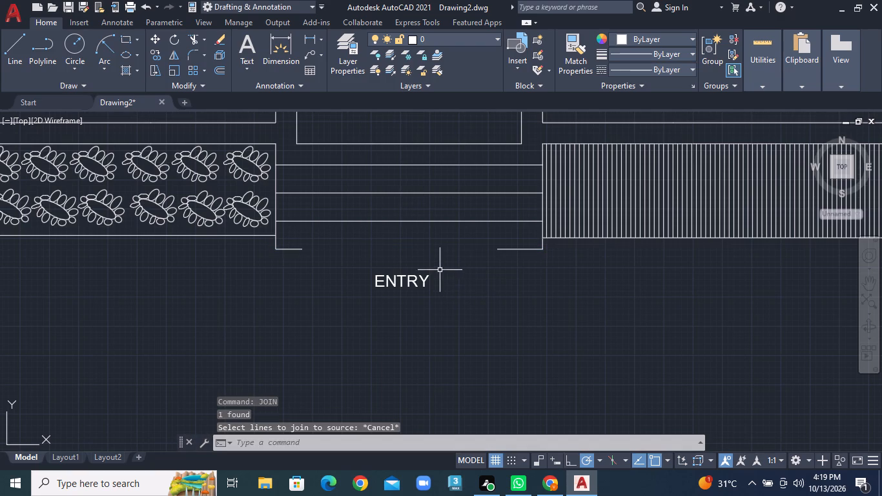
Draw a line along the front edge of the lowest entrance step, spanning the gap between its two visible ends.
click(8, 41)
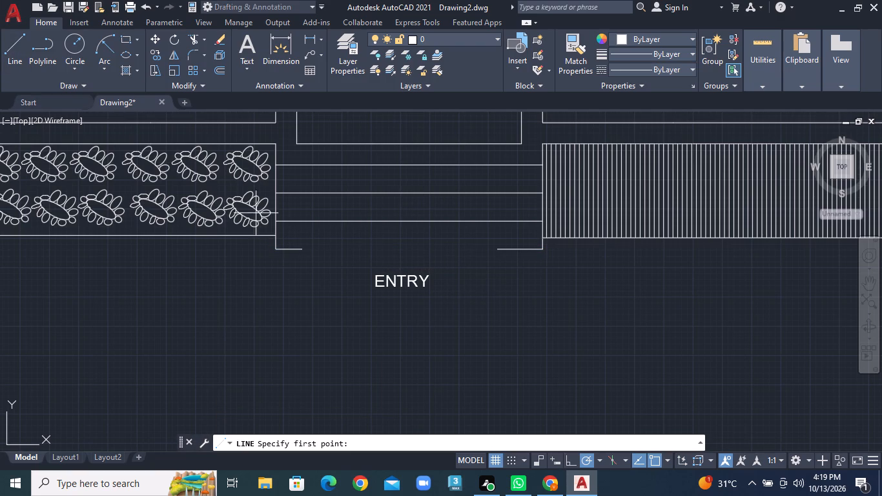
click(305, 249)
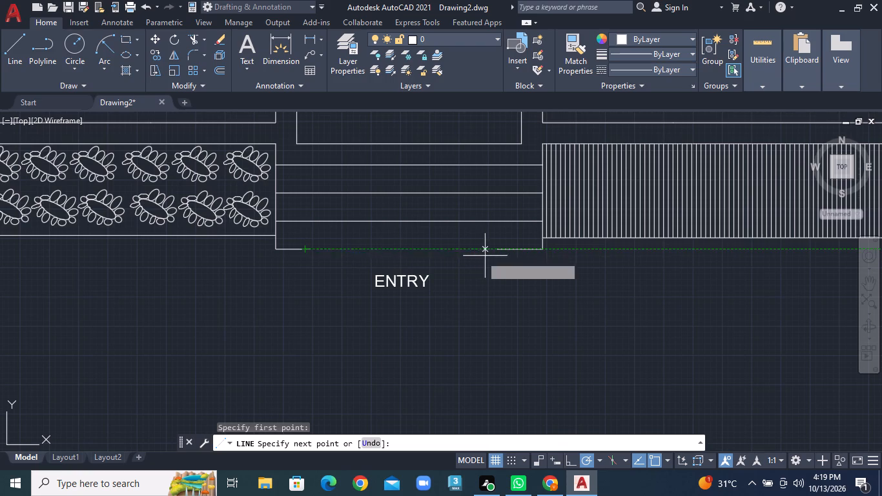
click(505, 254)
right_click(505, 254)
click(517, 259)
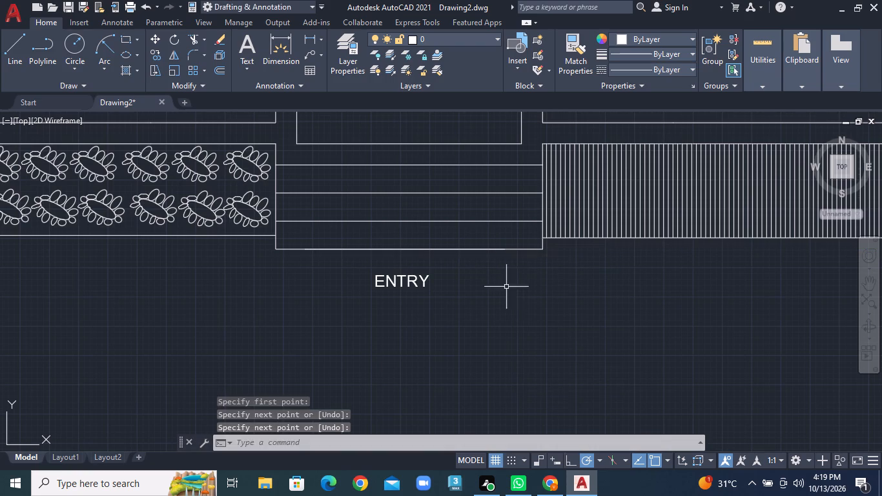
Draw an open, upward-pointing arrowhead from two sloping lines meeting at a peak above the "ENTRY" label, just below the entrance steps.
scroll(405, 278, up, 2)
scroll(422, 274, down, 1)
middle_drag(422, 274, 411, 256)
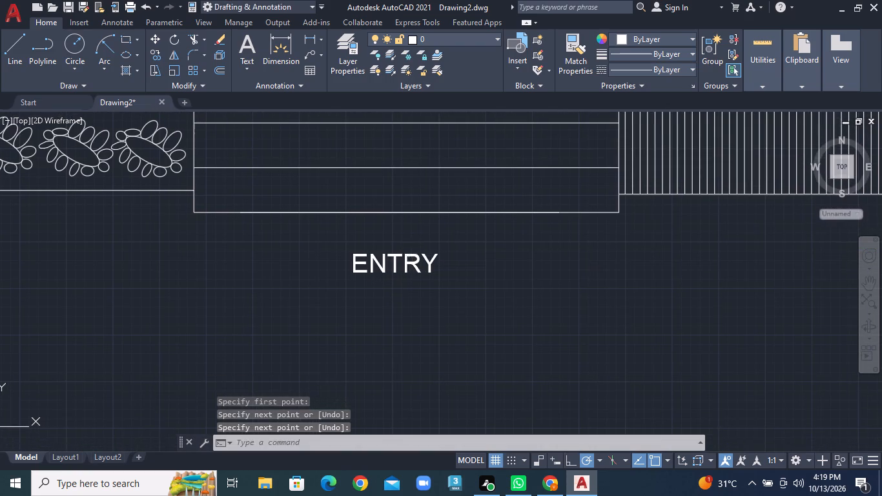
click(10, 57)
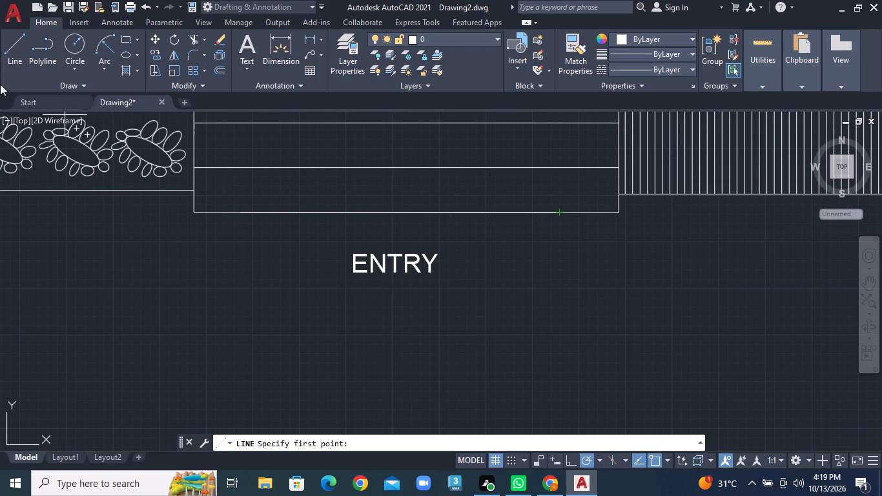
click(10, 45)
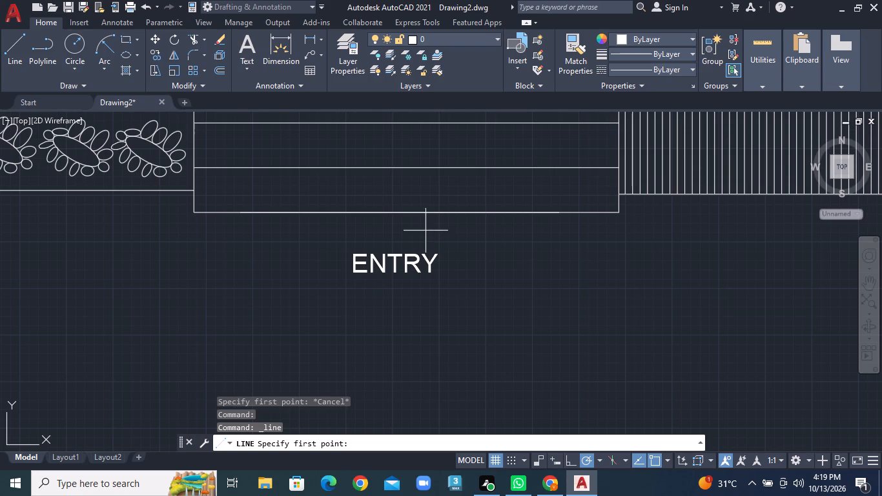
click(414, 223)
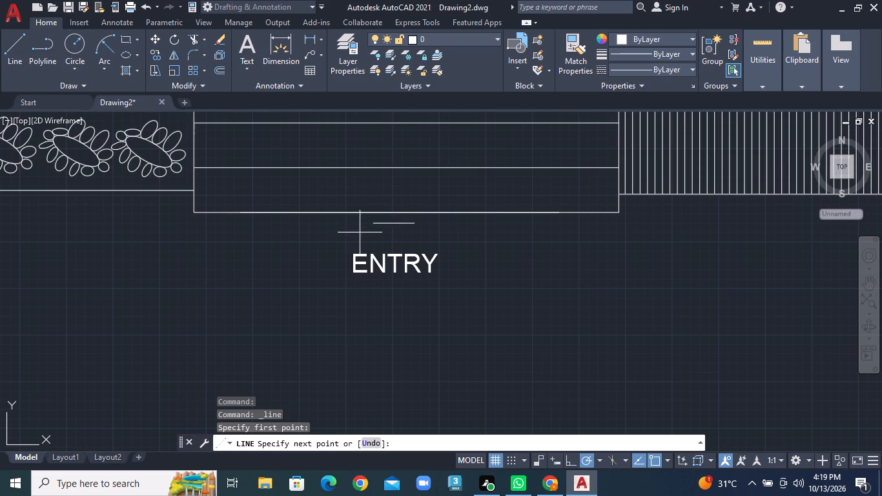
click(235, 267)
right_click(235, 267)
click(262, 276)
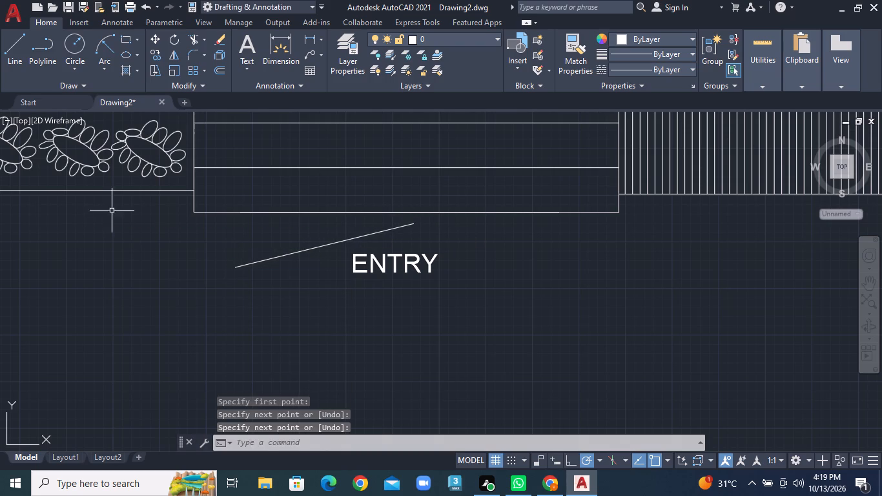
click(15, 56)
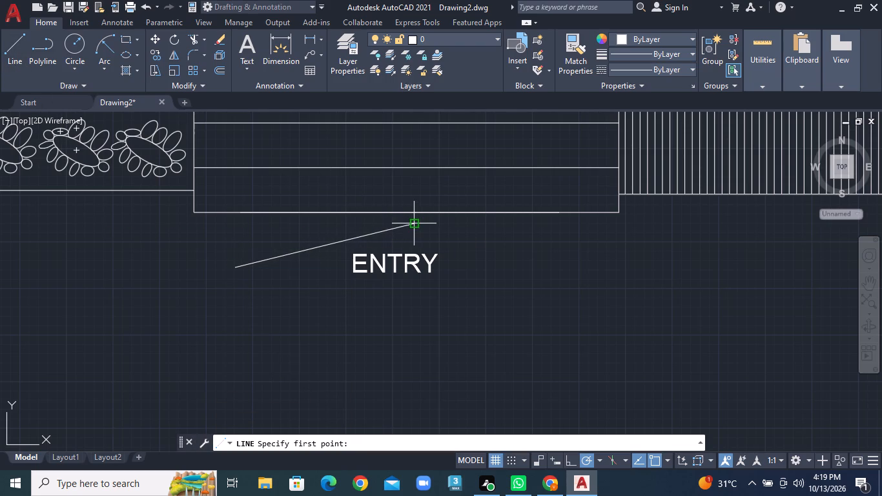
click(415, 227)
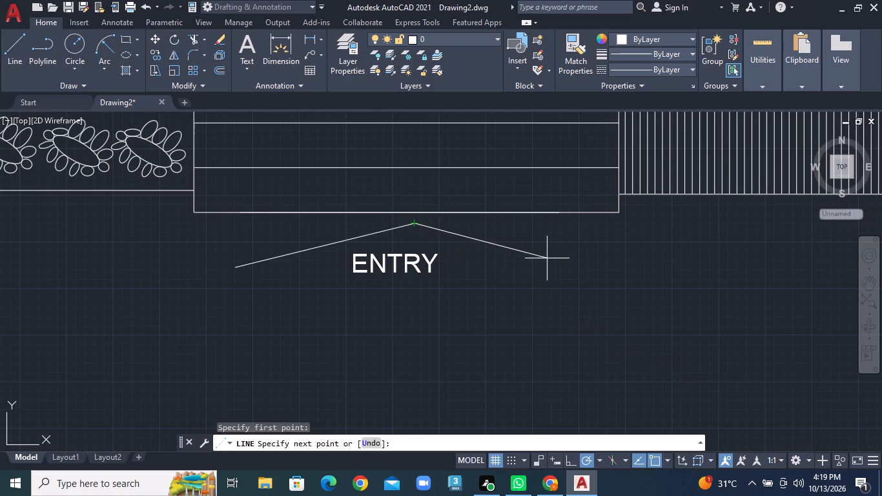
click(591, 274)
right_click(591, 274)
click(602, 277)
Move the "ENTRY" label sideways so it sits centred beneath the arrowhead's peak.
scroll(577, 284, down, 2)
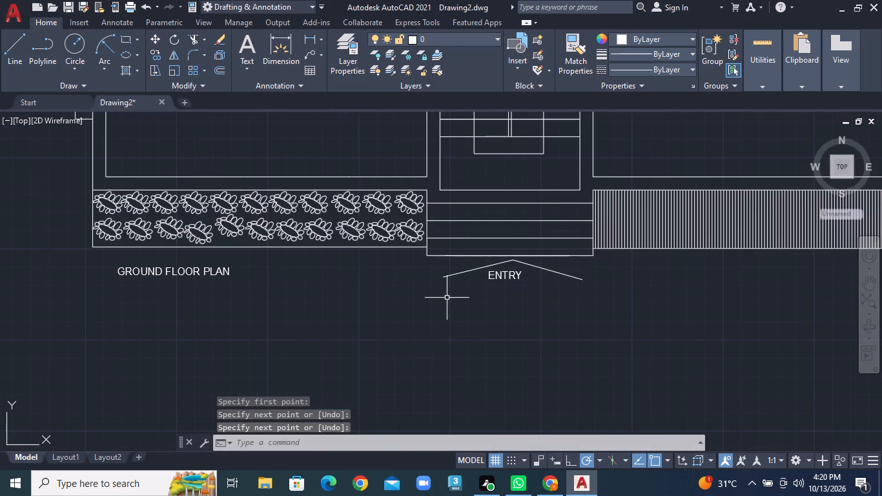
scroll(529, 264, up, 2)
middle_drag(517, 260, 387, 237)
click(347, 269)
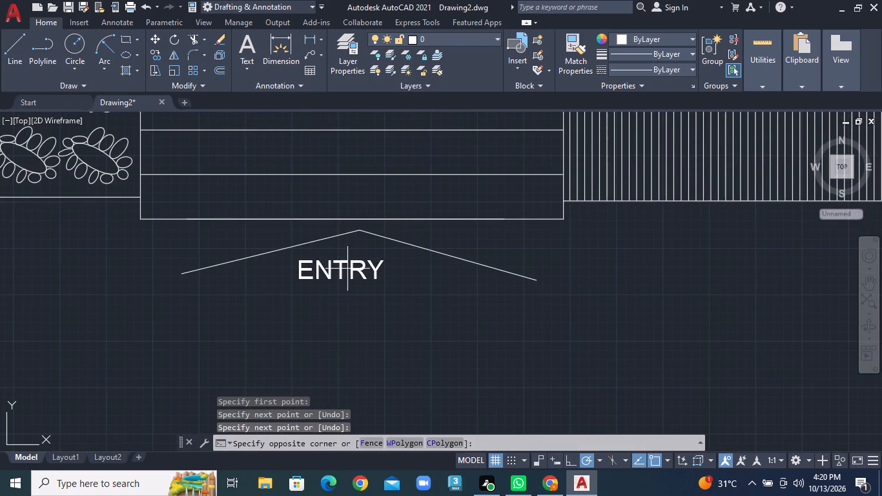
click(353, 267)
click(354, 265)
right_click(354, 265)
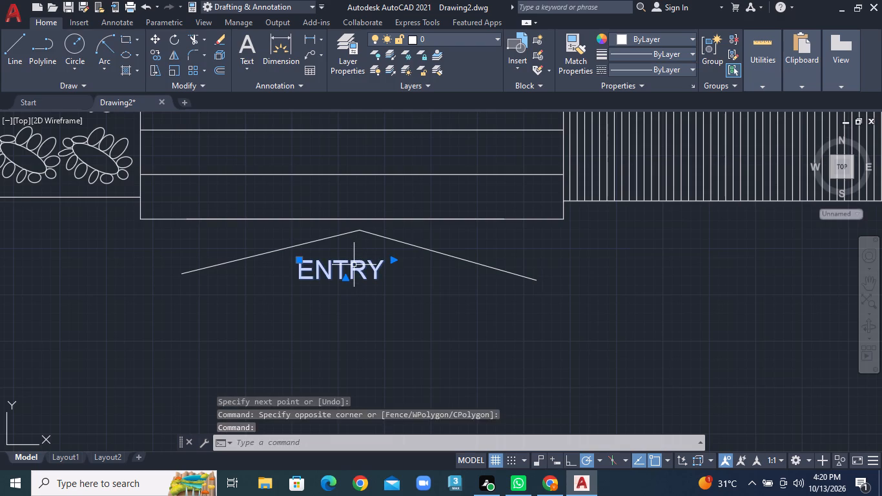
click(389, 253)
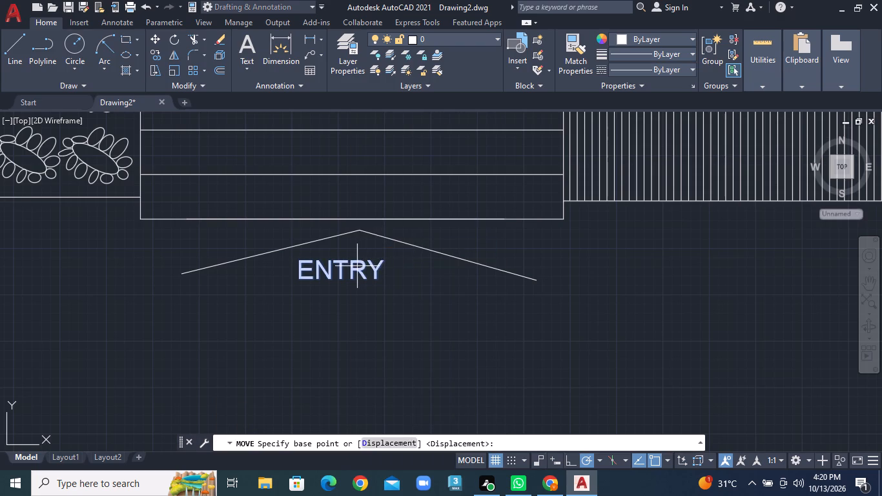
click(357, 266)
click(380, 266)
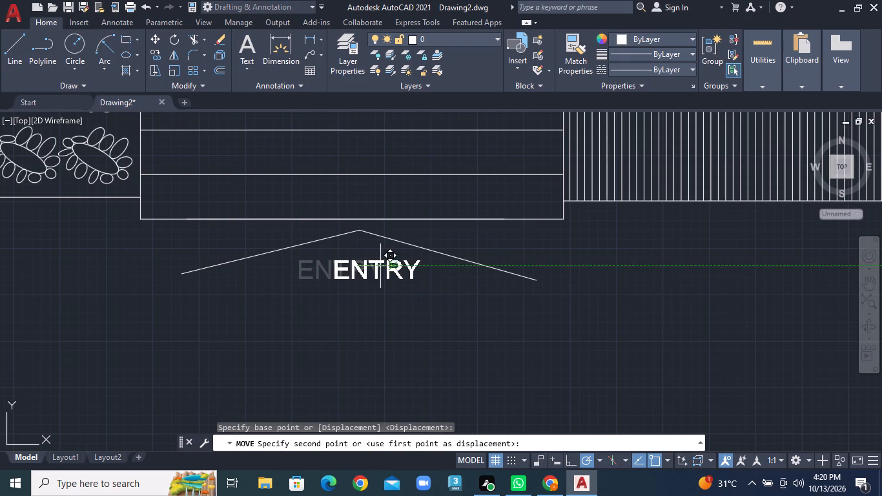
click(364, 269)
right_click(364, 269)
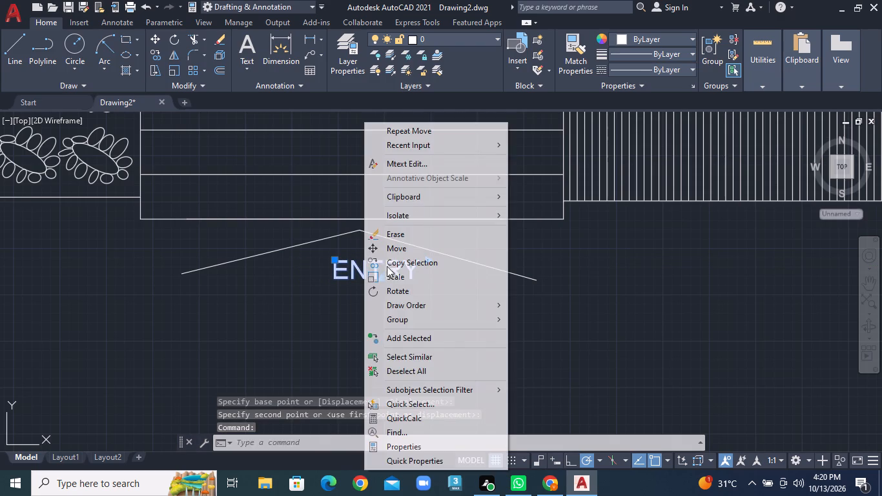
click(394, 252)
scroll(352, 267, up, 1)
click(369, 274)
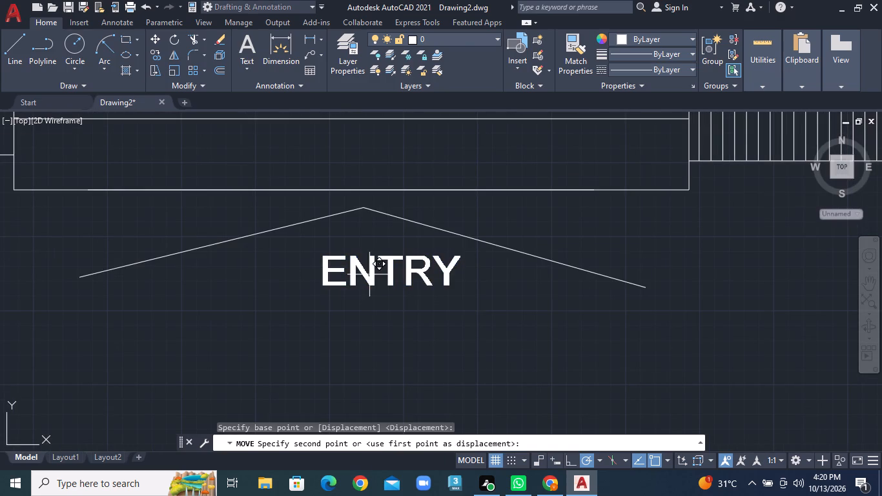
click(351, 271)
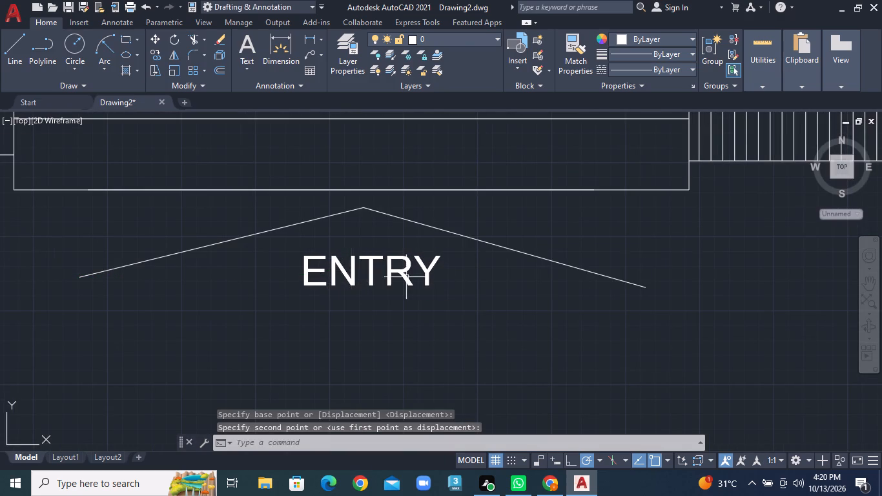
Examine the entry marker and the whole ground floor plan, including its rooms, labels and front planting.
scroll(406, 277, down, 3)
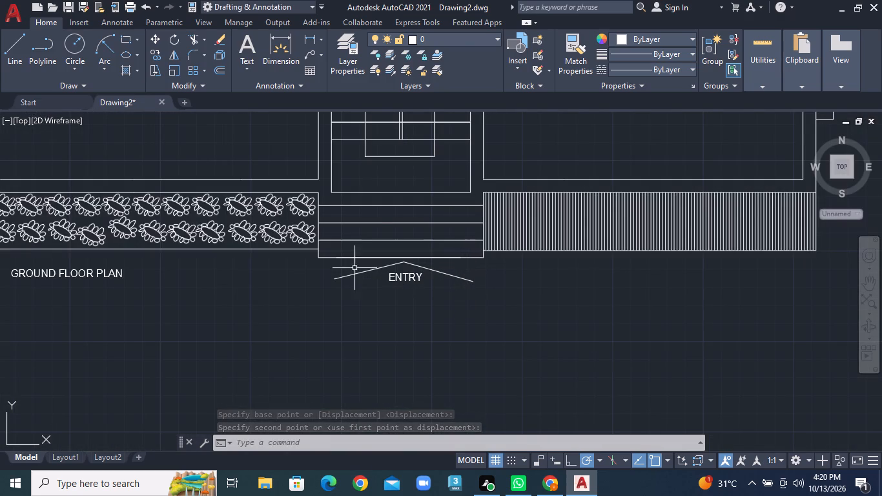
scroll(363, 222, up, 2)
scroll(379, 230, down, 3)
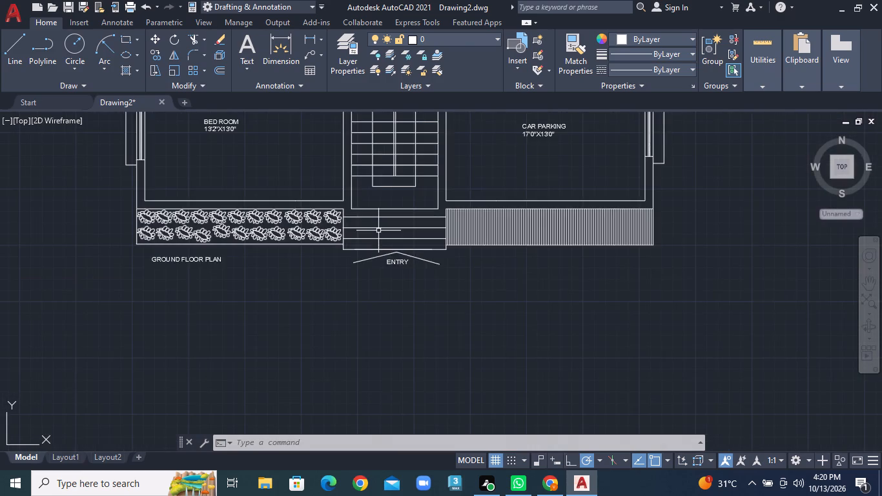
scroll(395, 229, down, 1)
middle_drag(427, 188, 456, 299)
scroll(425, 206, down, 1)
middle_drag(418, 198, 418, 223)
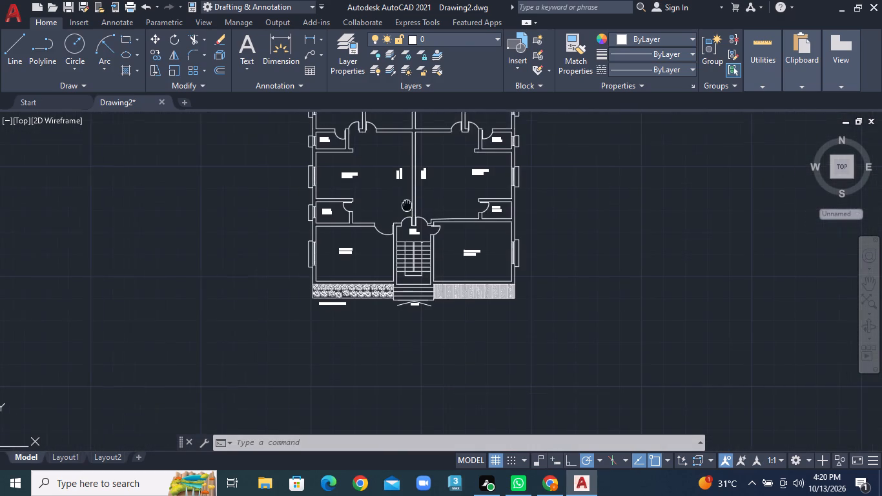
middle_drag(418, 223, 447, 288)
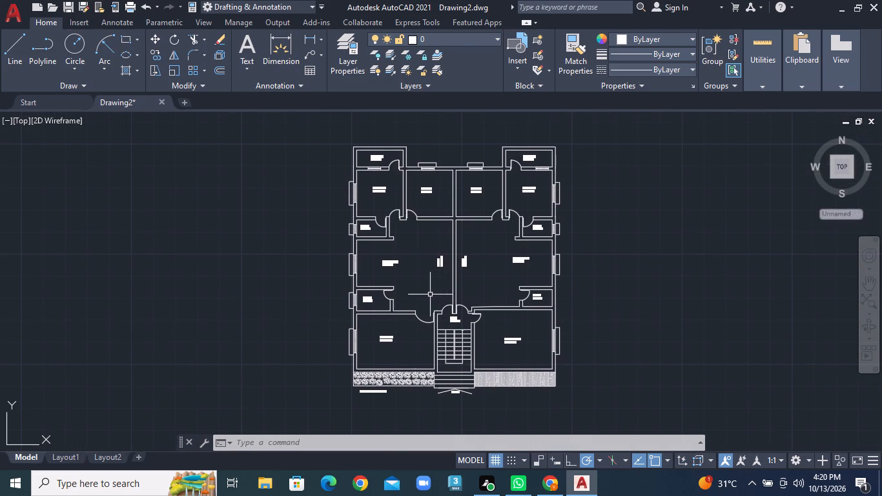
scroll(430, 294, up, 1)
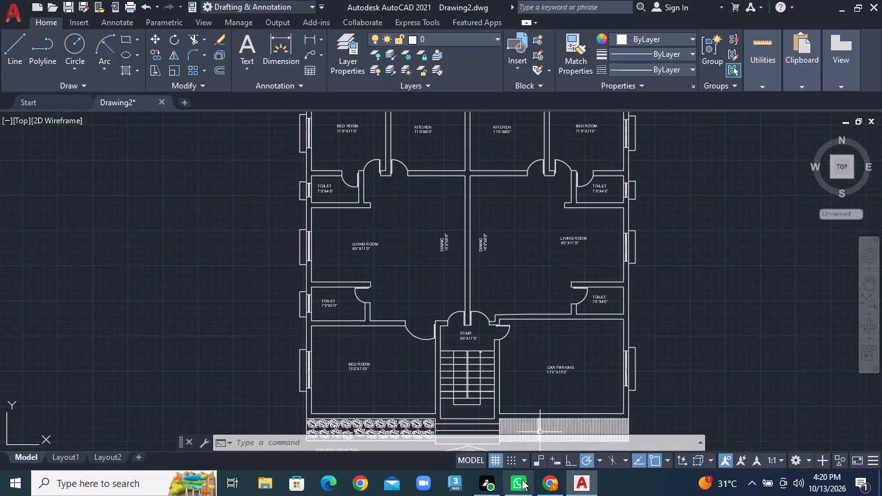
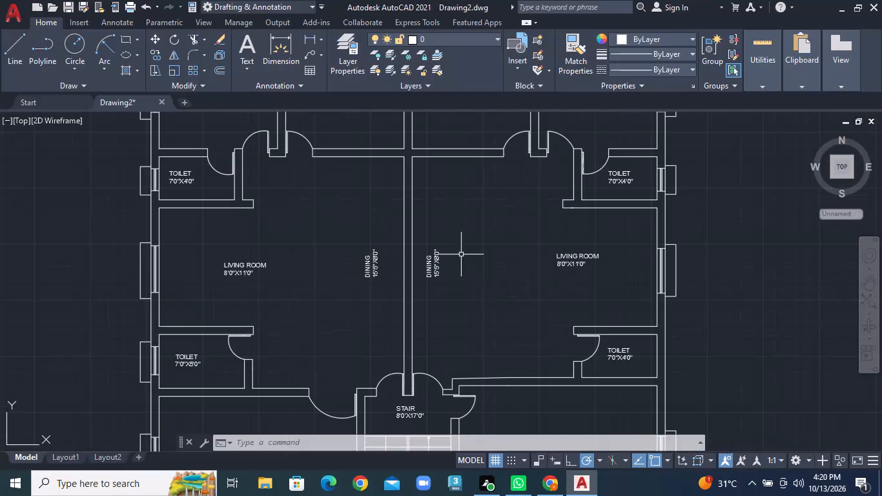
Move the right flat's "LIVING ROOM 8'0"X11'0"" label sideways to sit just inside the outer wall, beside the window.
click(572, 259)
right_click(565, 251)
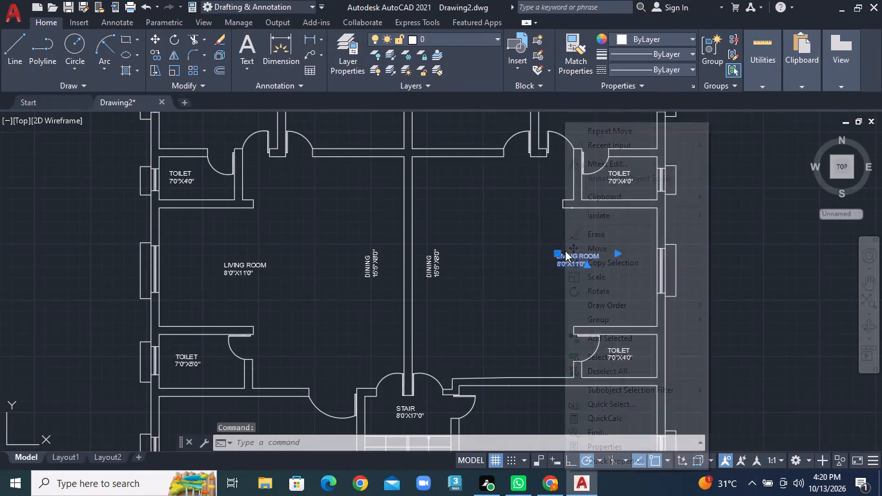
click(597, 252)
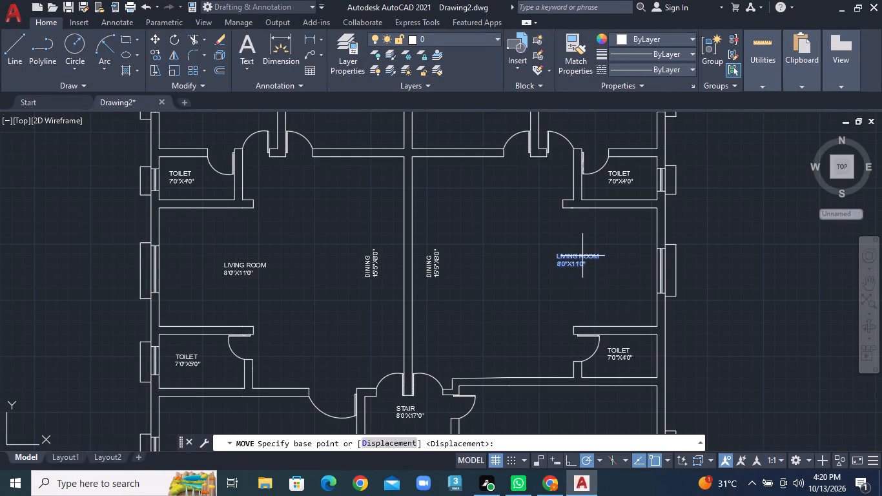
click(582, 256)
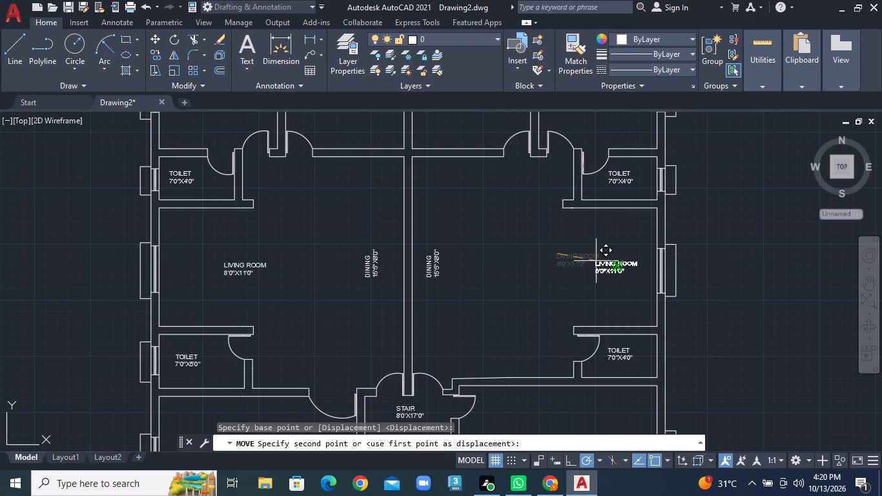
click(597, 263)
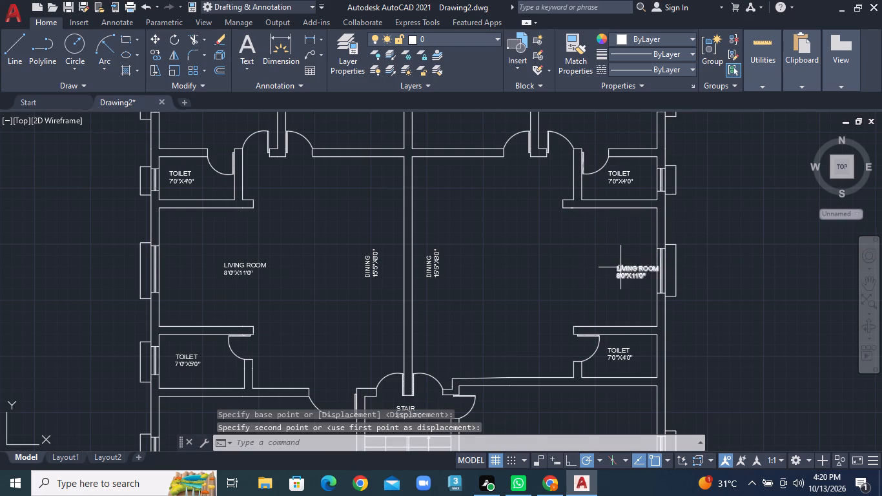
click(620, 267)
right_click(620, 267)
click(648, 252)
scroll(617, 263, up, 1)
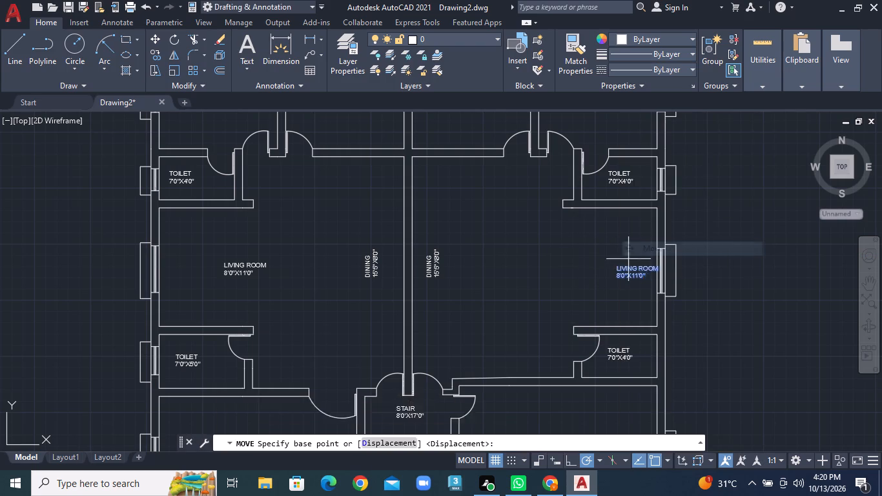
scroll(617, 263, up, 2)
click(635, 274)
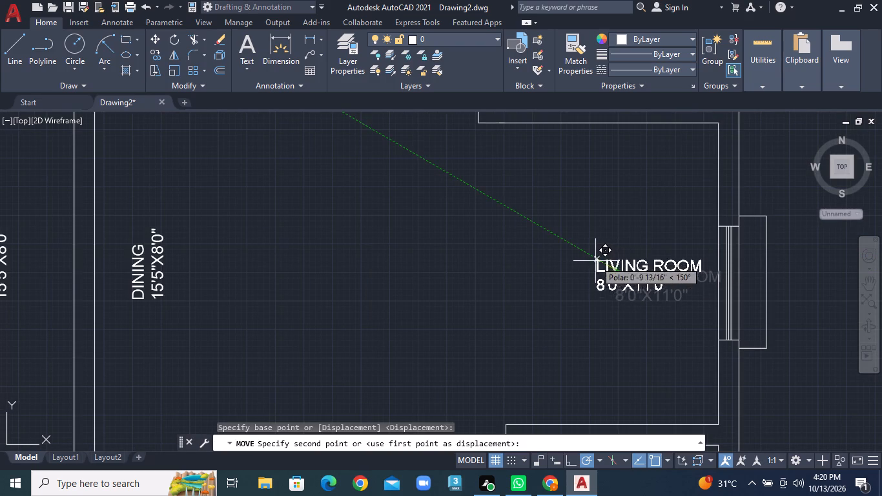
click(581, 260)
Move the left flat's "LIVING ROOM 8'0"X11'0"" label horizontally to sit just inside the outer wall, beside the window.
scroll(460, 280, down, 2)
middle_drag(313, 268, 563, 234)
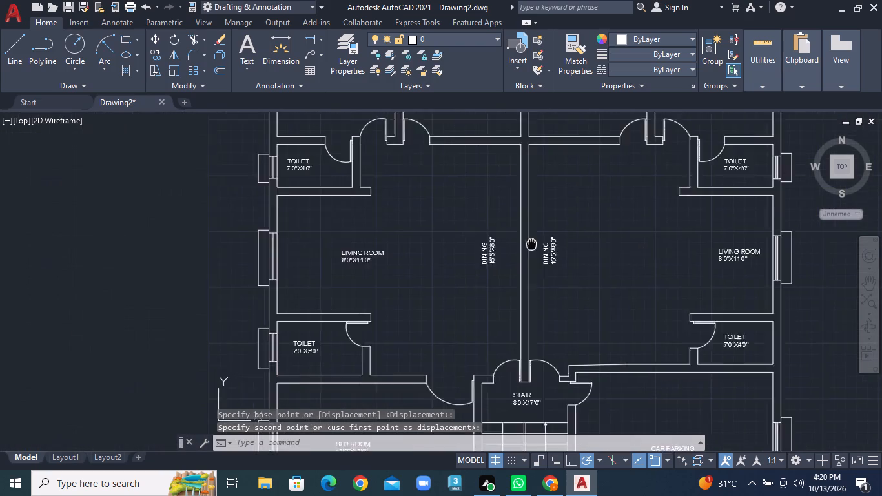
middle_drag(563, 234, 595, 227)
scroll(476, 249, up, 2)
click(372, 217)
right_click(372, 217)
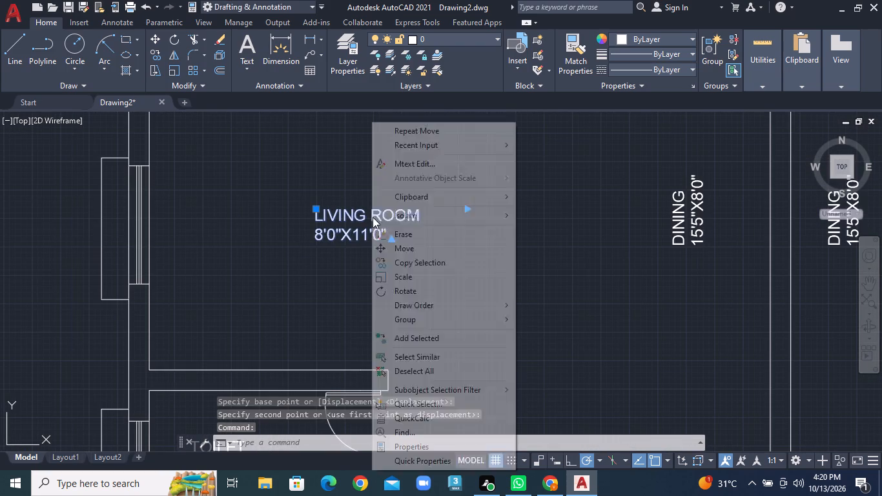
click(406, 247)
click(373, 225)
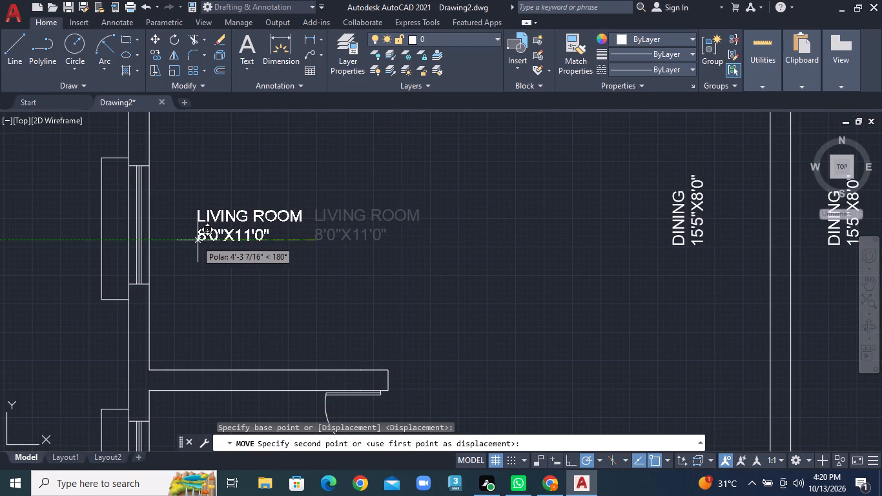
click(186, 239)
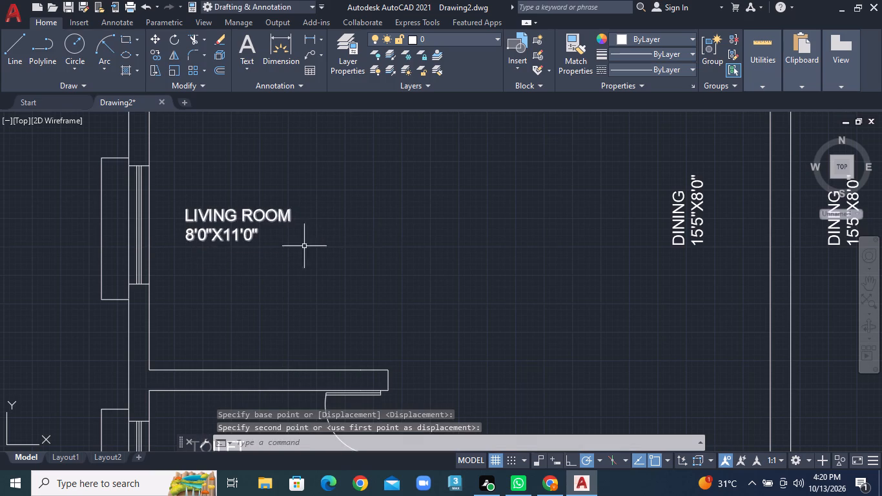
Move the left flat's vertical "DINING" label horizontally, closer to the central party wall.
scroll(433, 257, down, 2)
middle_drag(486, 249, 365, 234)
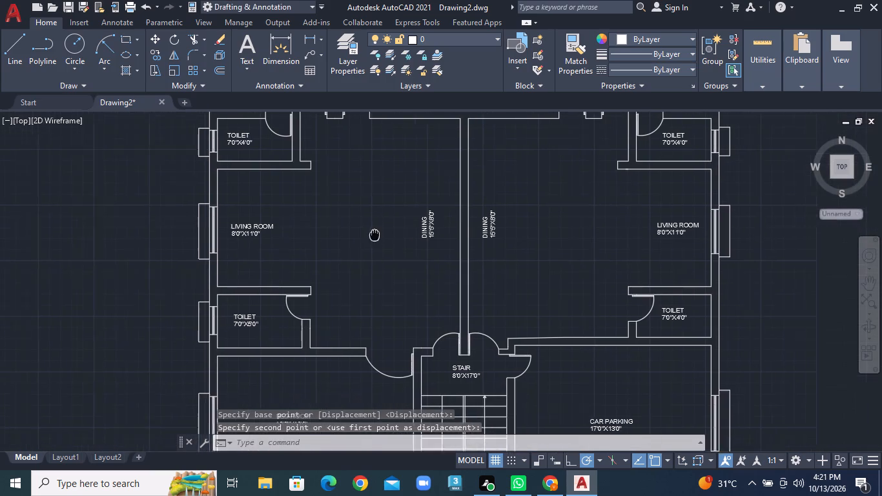
middle_drag(365, 234, 325, 234)
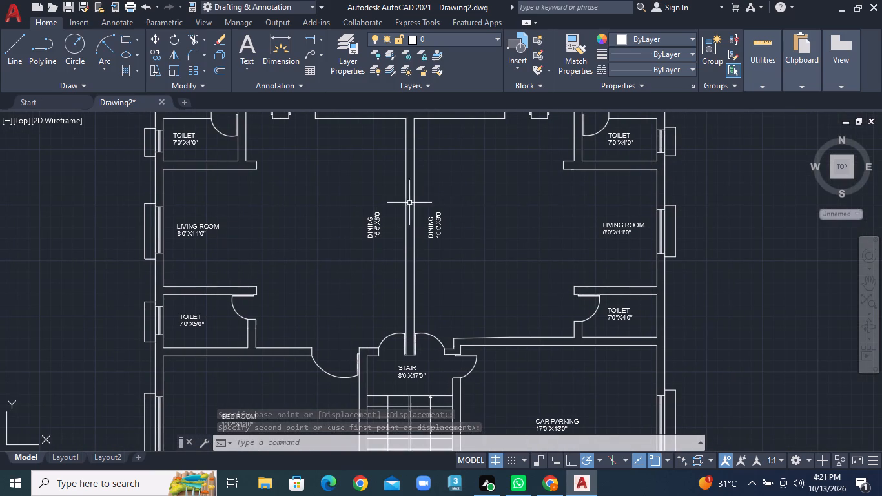
scroll(405, 203, up, 2)
middle_drag(419, 243, 404, 208)
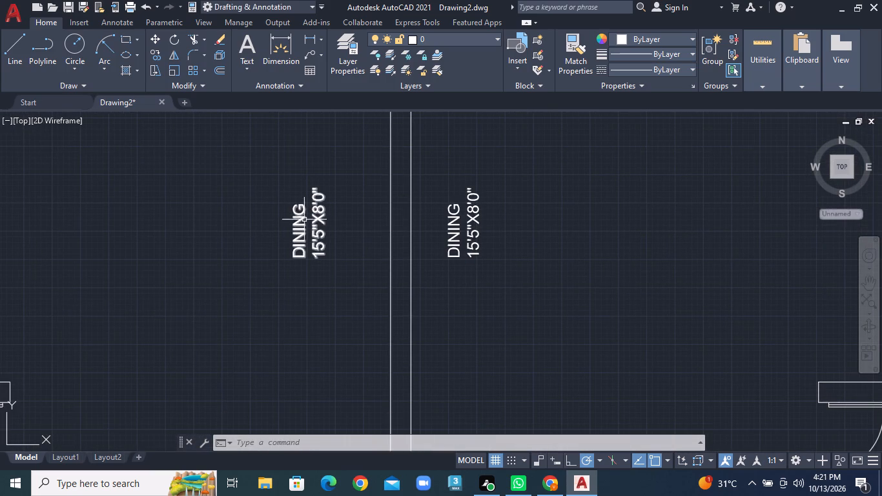
click(304, 220)
scroll(307, 220, up, 1)
right_click(307, 220)
click(330, 247)
click(315, 242)
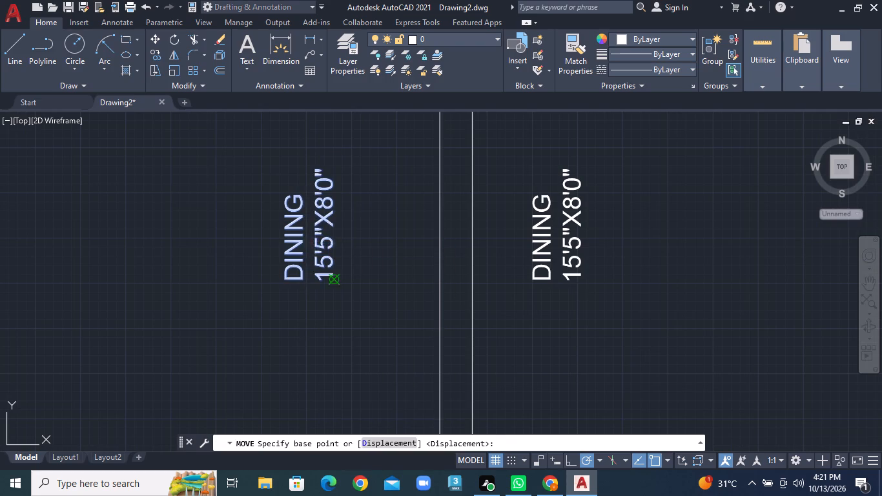
click(395, 285)
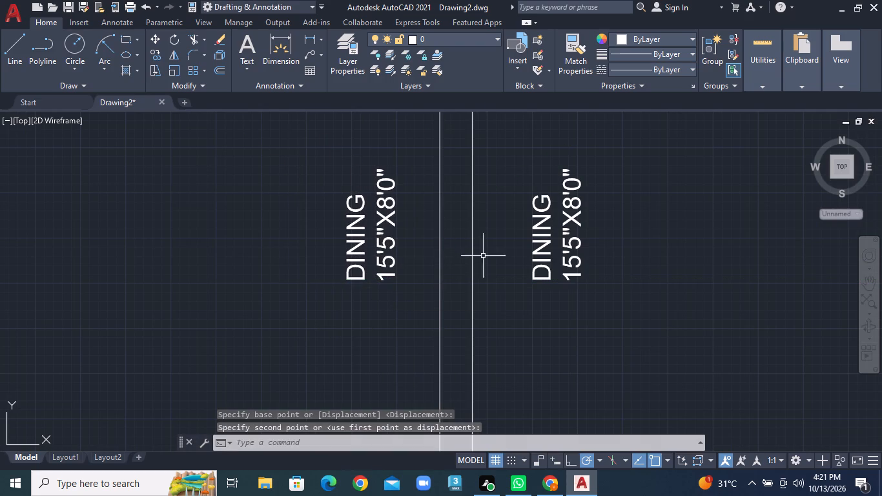
Move the right flat's vertical "DINING" label closer to the central party wall.
click(553, 250)
click(551, 242)
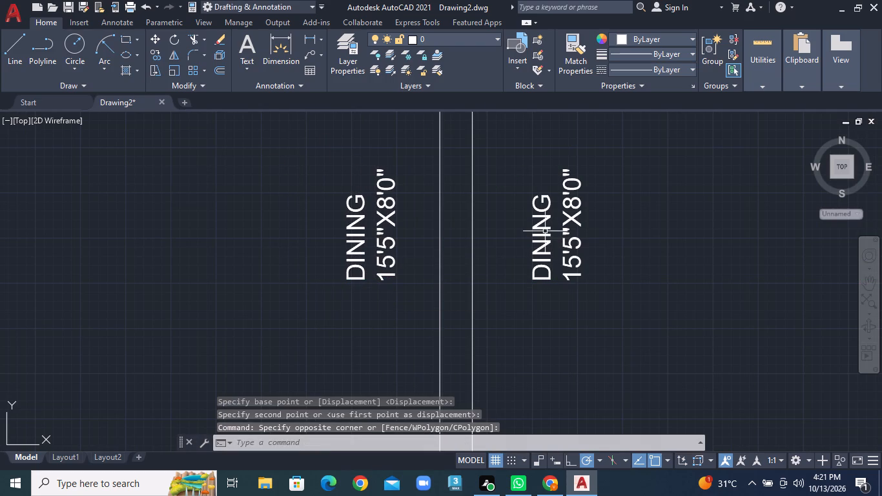
click(545, 231)
right_click(545, 231)
click(564, 249)
click(555, 241)
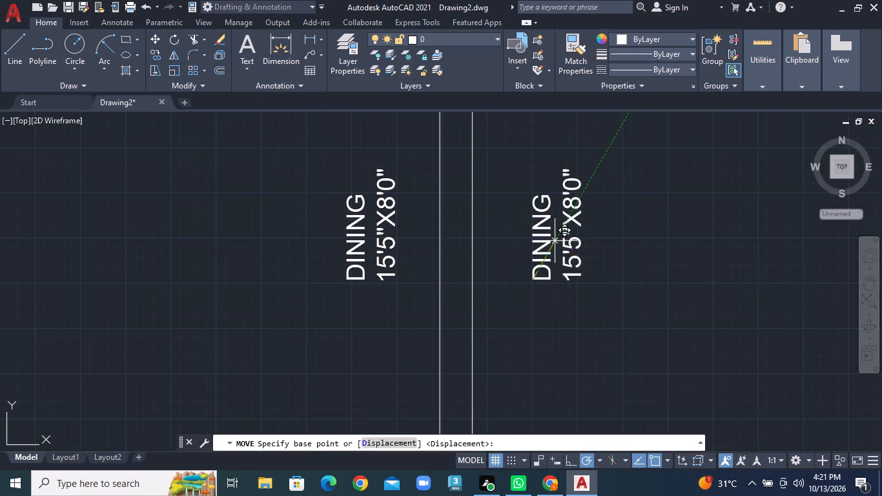
click(500, 268)
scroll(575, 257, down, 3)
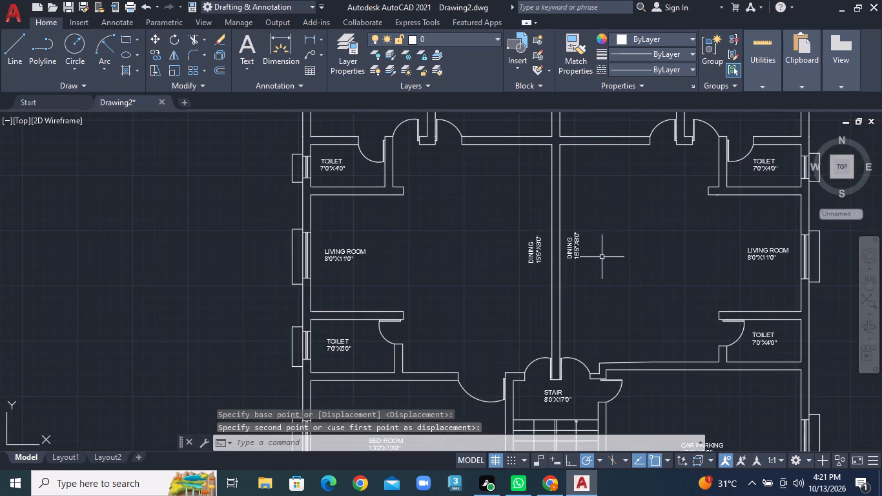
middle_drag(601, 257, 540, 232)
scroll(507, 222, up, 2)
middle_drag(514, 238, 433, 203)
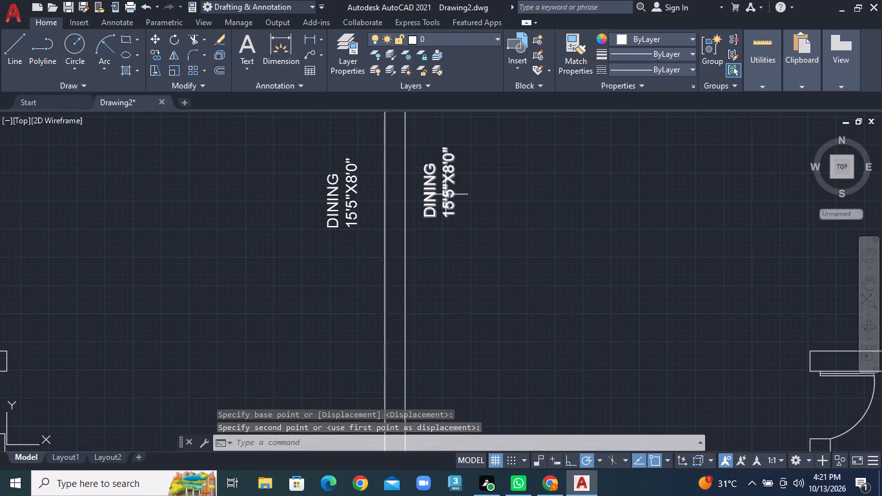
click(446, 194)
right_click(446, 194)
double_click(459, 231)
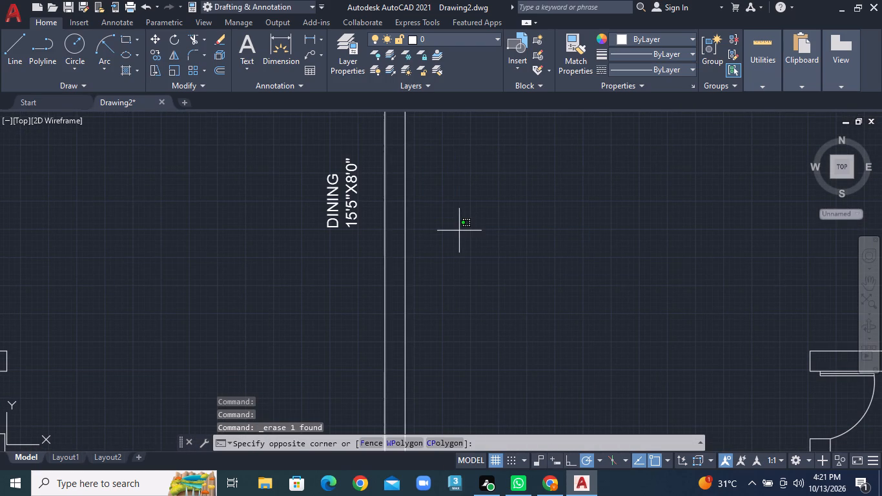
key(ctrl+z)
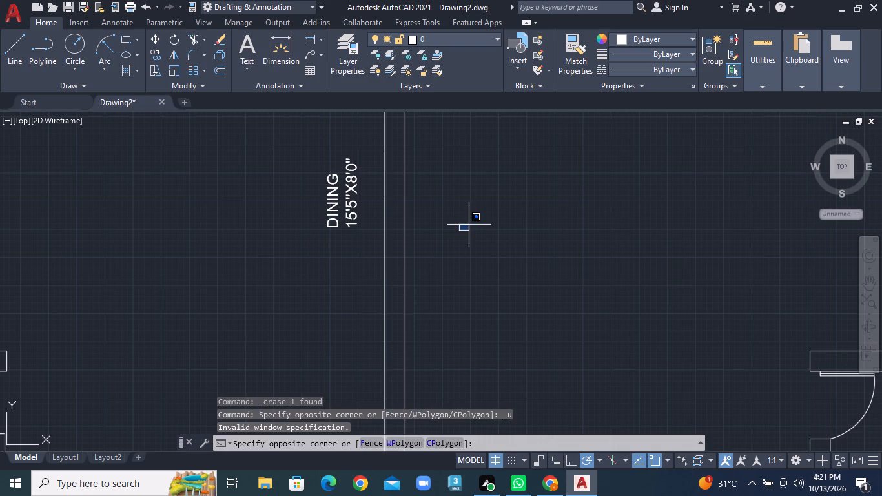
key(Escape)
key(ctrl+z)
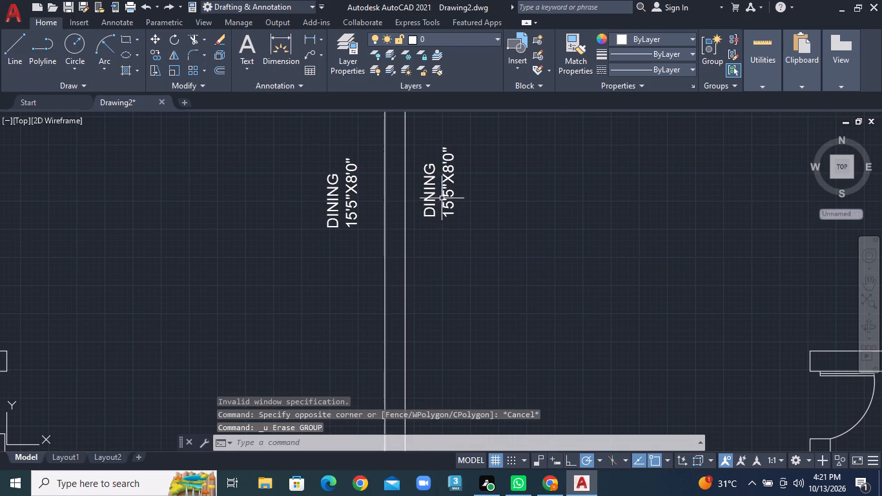
Move the right flat's "DINING" label down about 0'-3 3/4" to line up with the left flat's "DINING" label.
click(443, 197)
right_click(443, 197)
click(465, 245)
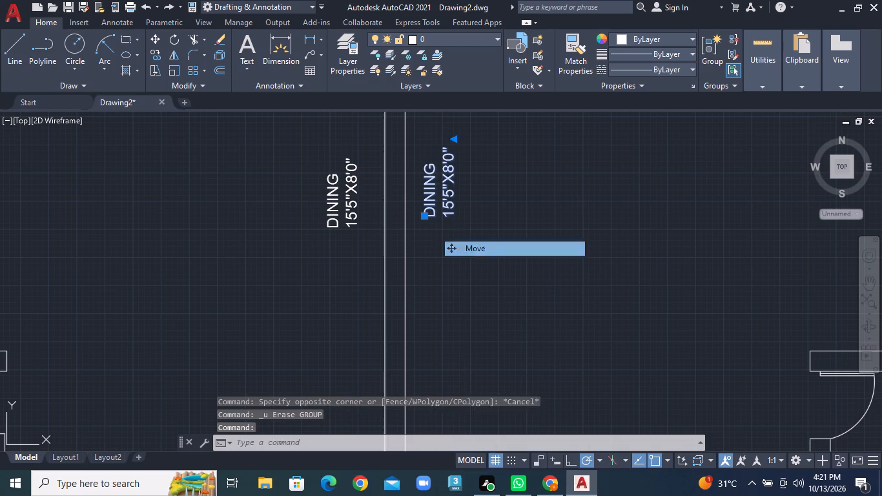
click(451, 192)
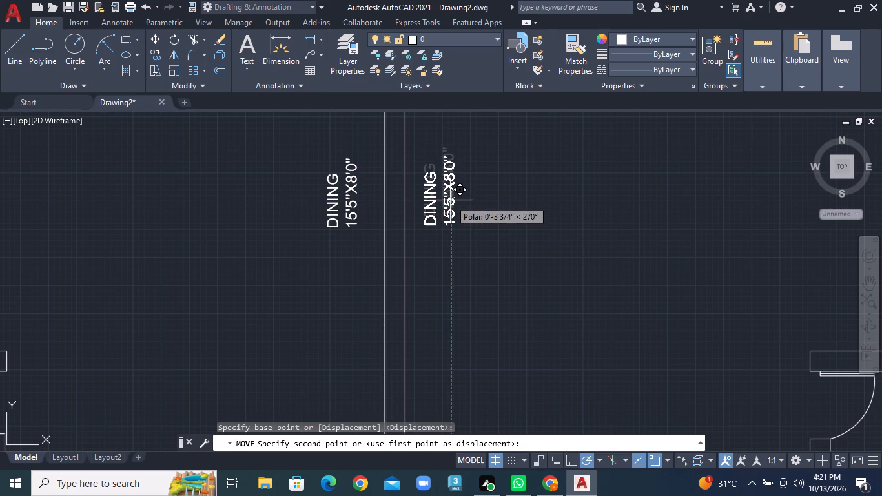
click(450, 200)
Examine the plan from the rear bedrooms and kitchens down to the entry marker, front planting and hatched strip.
scroll(559, 218, down, 2)
middle_drag(558, 183, 544, 187)
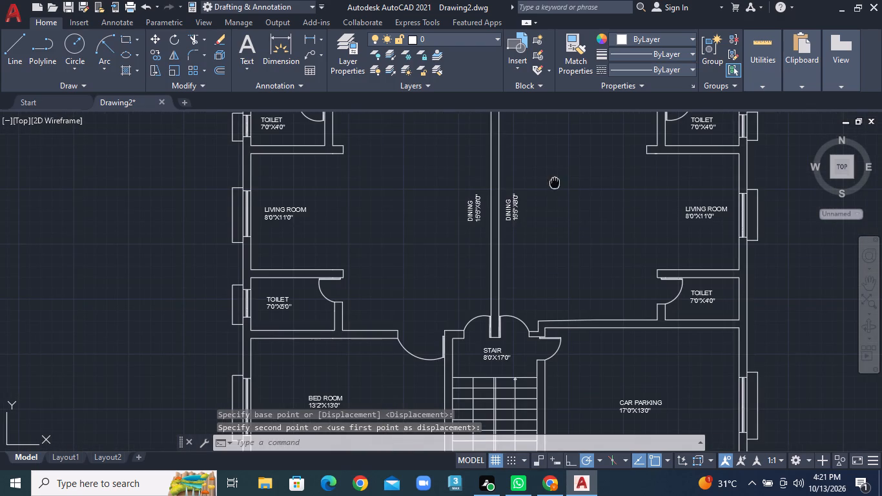
middle_drag(544, 187, 522, 272)
middle_drag(505, 209, 495, 286)
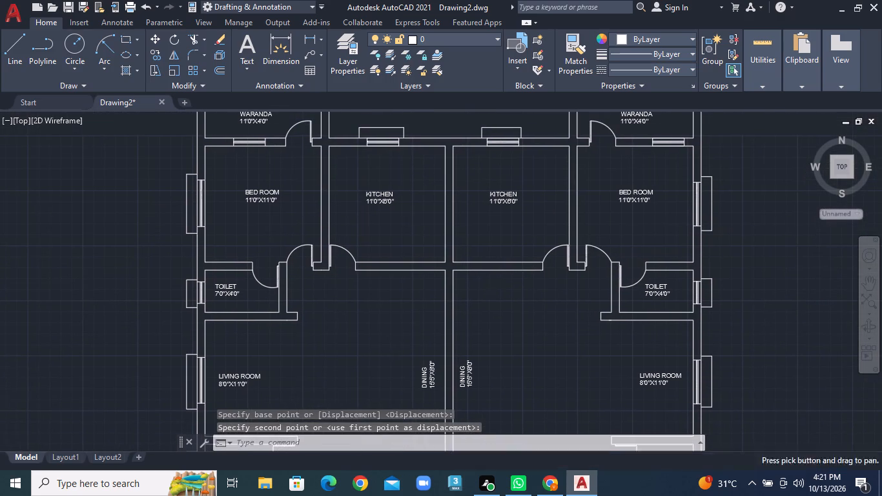
middle_click(442, 215)
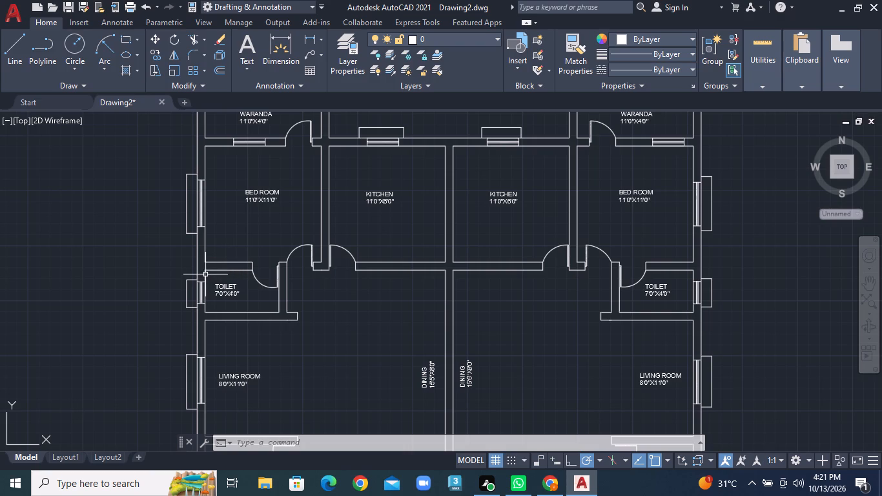
scroll(388, 281, down, 1)
middle_drag(537, 358, 531, 356)
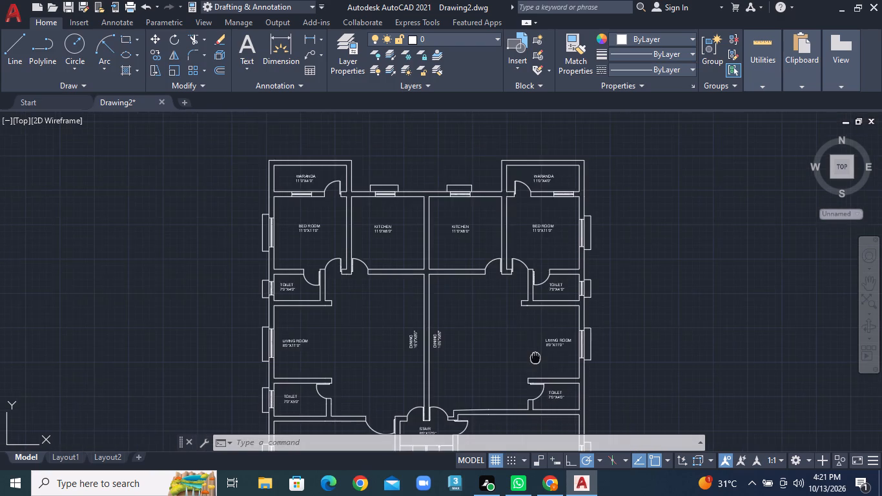
middle_drag(531, 356, 524, 240)
middle_drag(476, 324, 464, 214)
scroll(435, 310, up, 2)
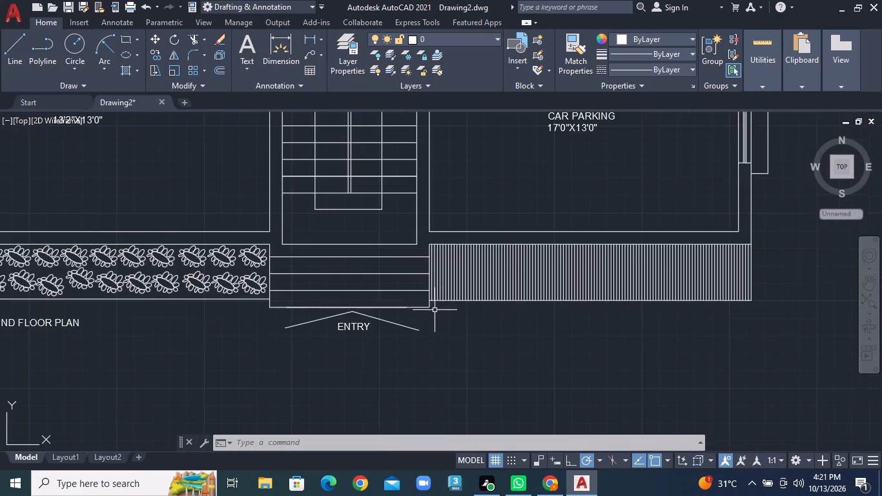
scroll(393, 315, up, 1)
middle_drag(393, 315, 487, 302)
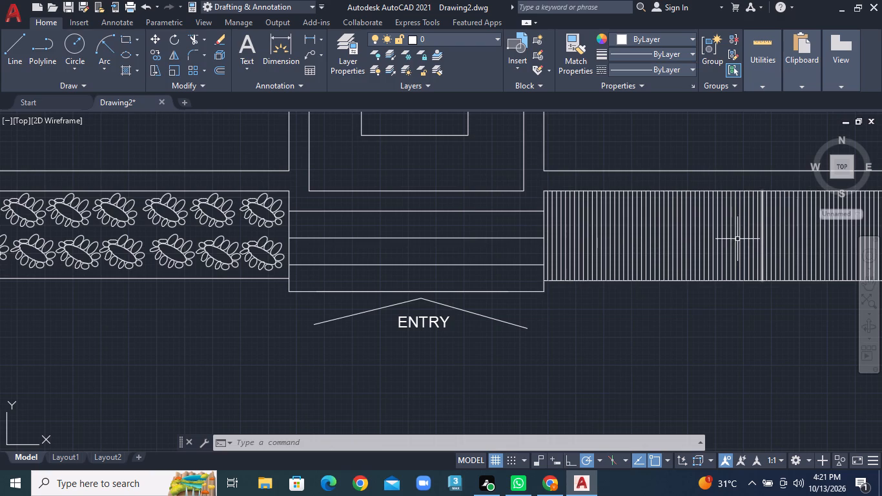
scroll(312, 259, down, 1)
scroll(257, 309, down, 1)
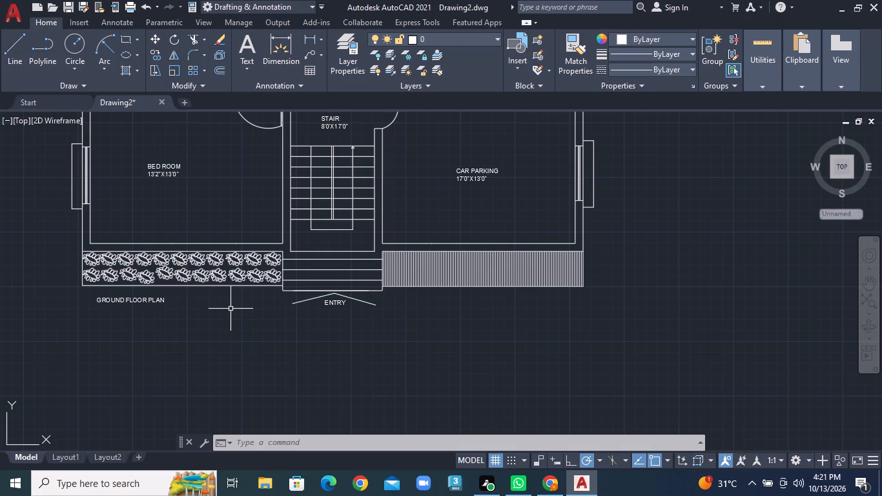
Erase the upper-row plant nearest the entry steps in the front planting strip, including all its remaining petals.
scroll(263, 255, up, 1)
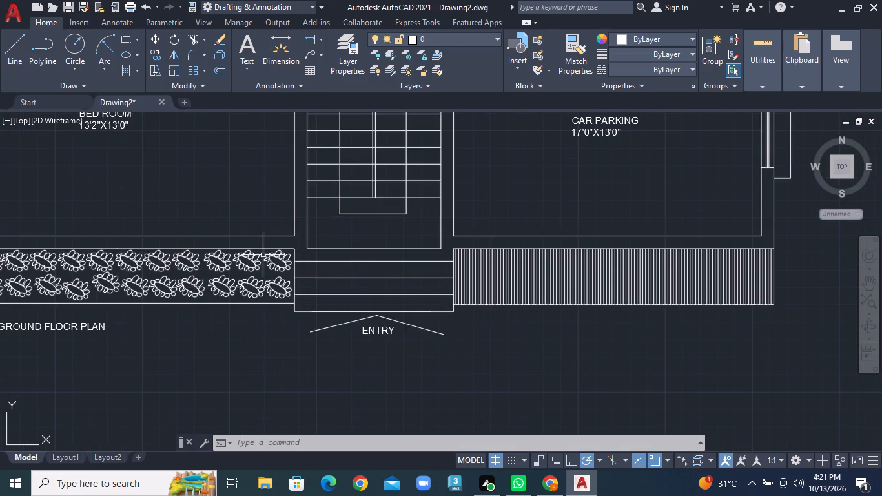
scroll(271, 265, up, 2)
click(287, 264)
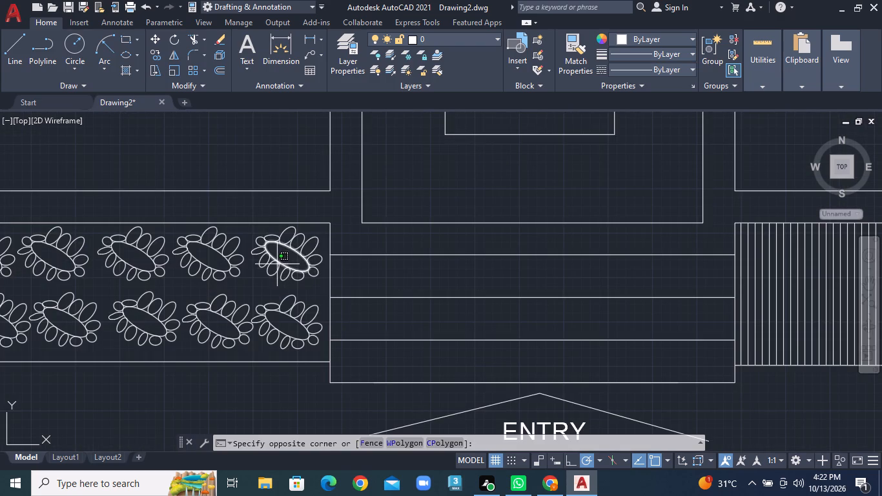
click(255, 235)
key(Delete)
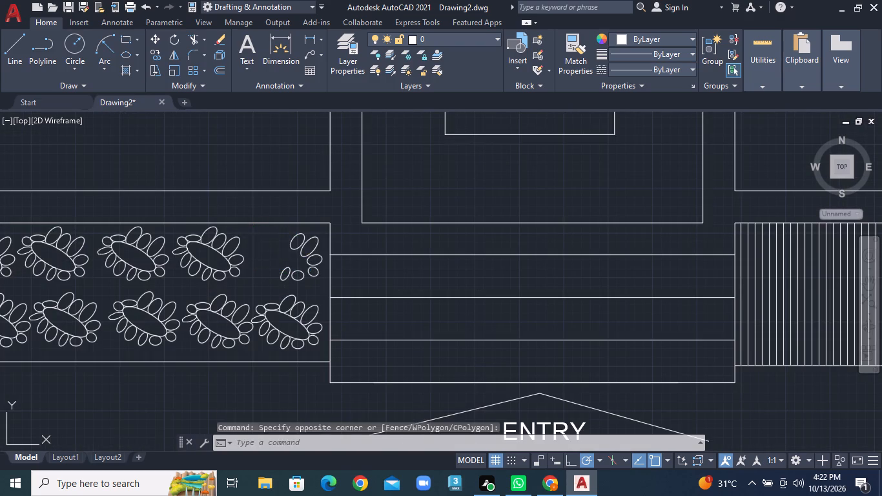
click(277, 231)
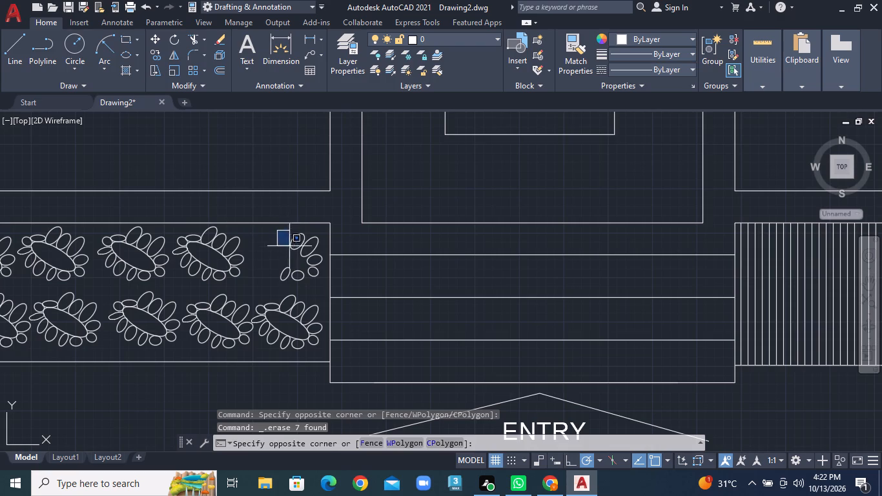
click(323, 291)
key(Delete)
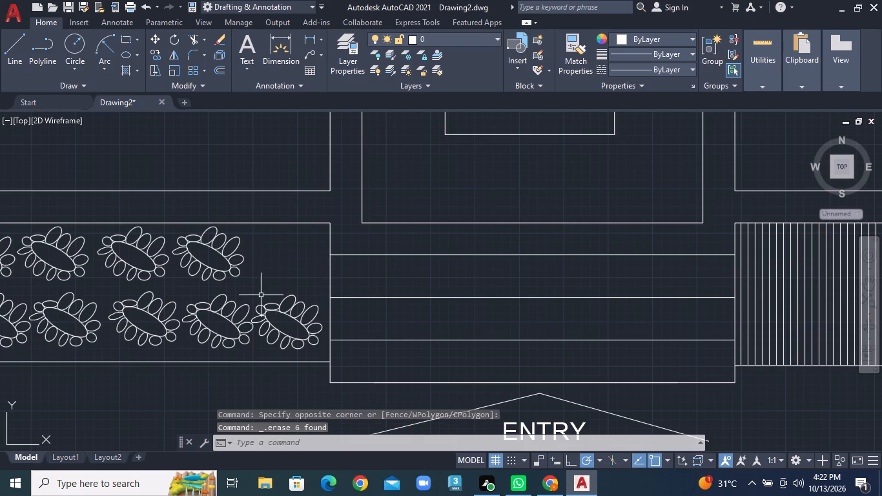
Erase the lower-row plant nearest the entry steps in the front planting strip, including its leftover petals.
click(260, 294)
click(309, 351)
key(Delete)
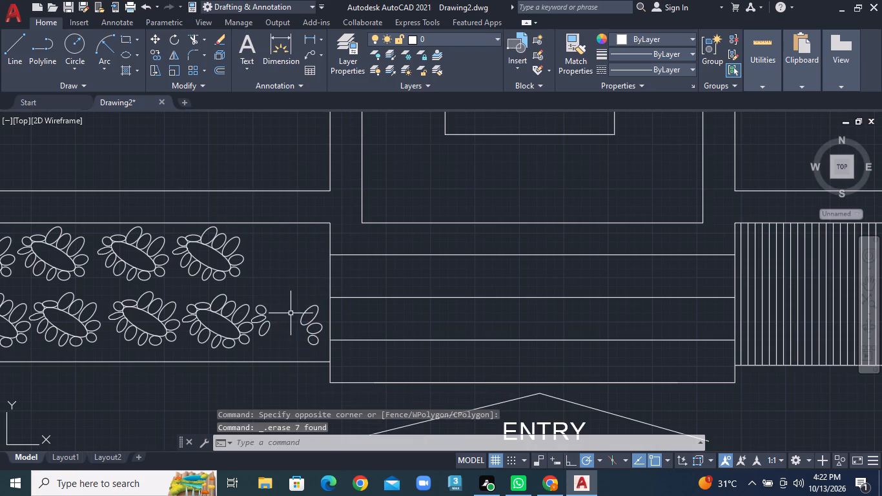
click(284, 304)
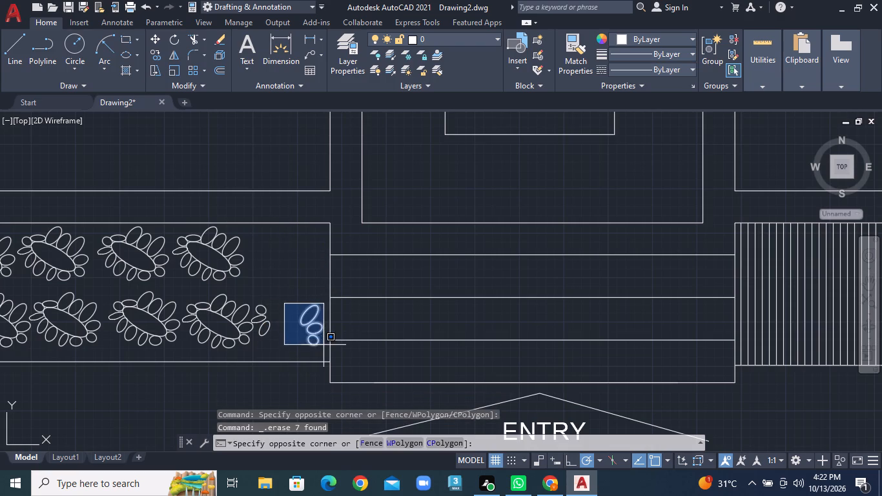
click(323, 345)
key(Delete)
click(266, 326)
key(Delete)
click(262, 318)
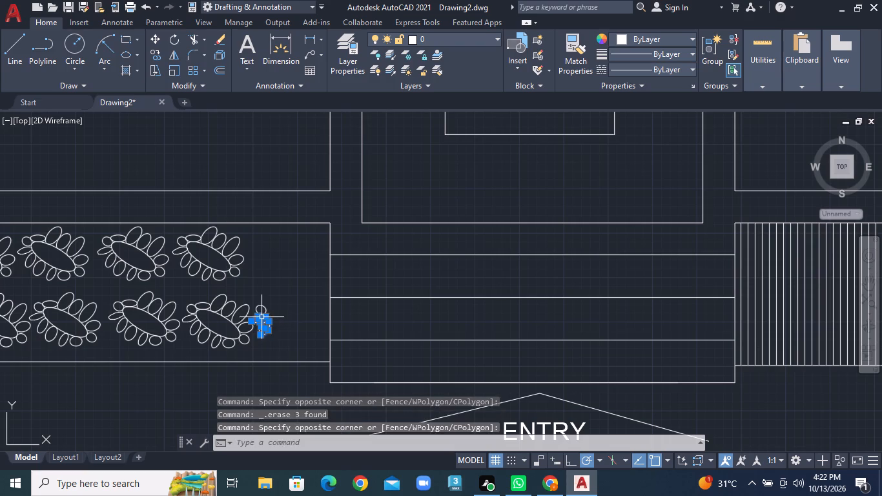
key(Delete)
click(261, 307)
key(Delete)
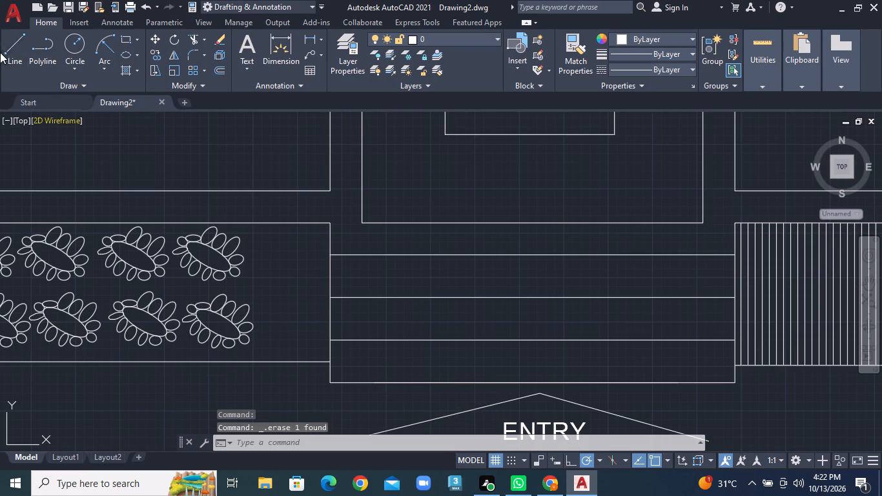
Draw a vertical line across the planting strip just past the last remaining plants, from its upper edge to its lower edge.
click(10, 50)
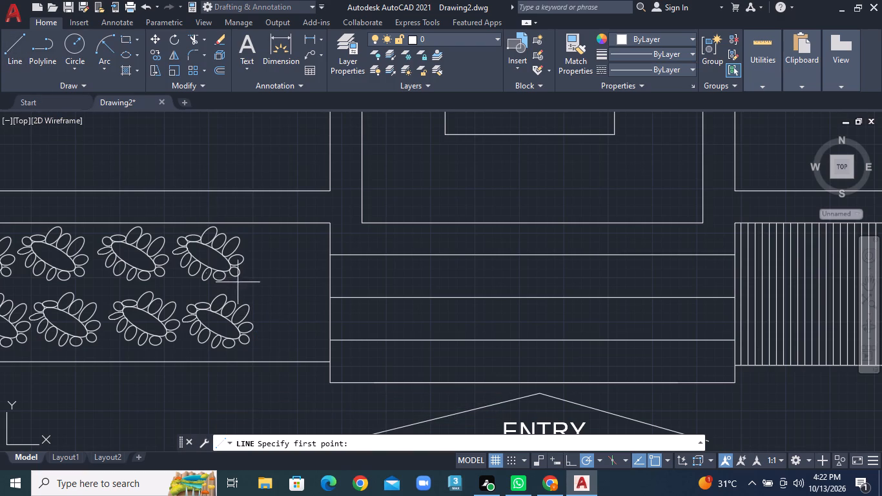
click(254, 222)
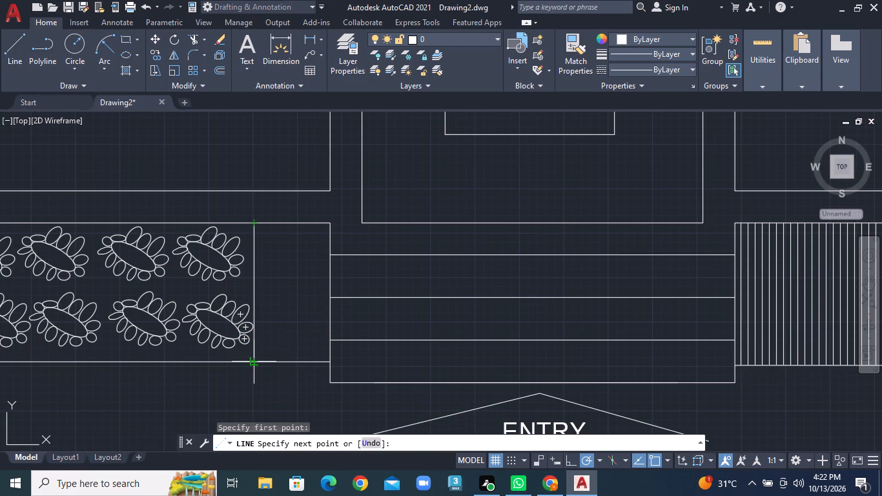
click(252, 361)
right_click(252, 361)
click(292, 220)
scroll(331, 253, down, 2)
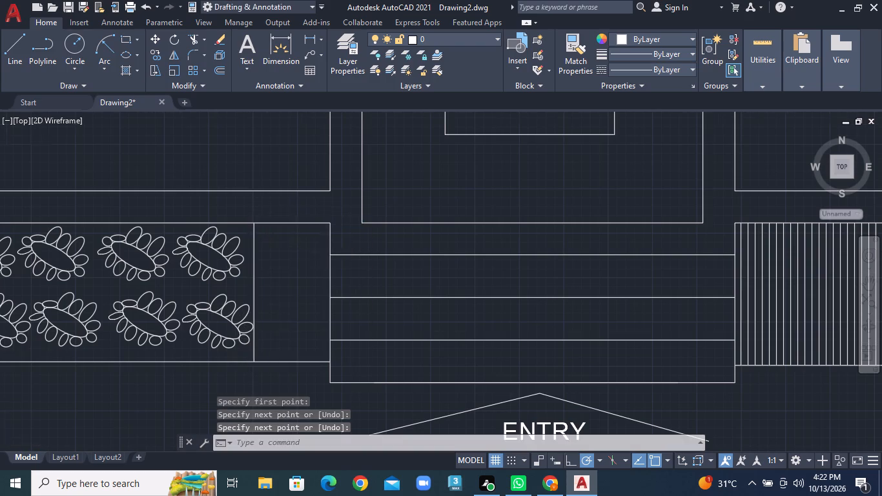
scroll(281, 249, down, 2)
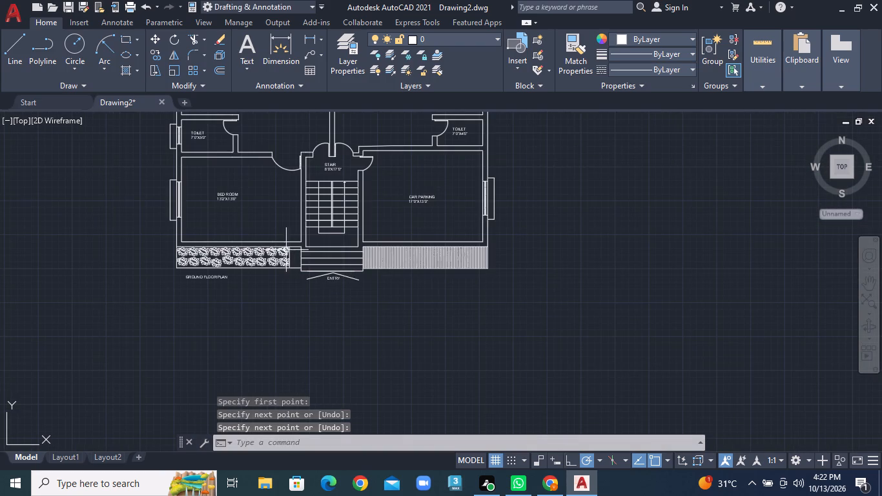
middle_drag(319, 287, 397, 320)
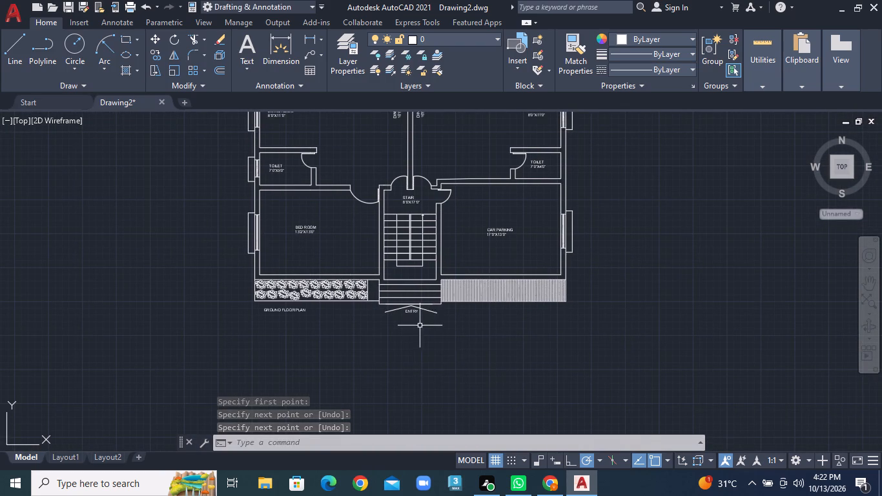
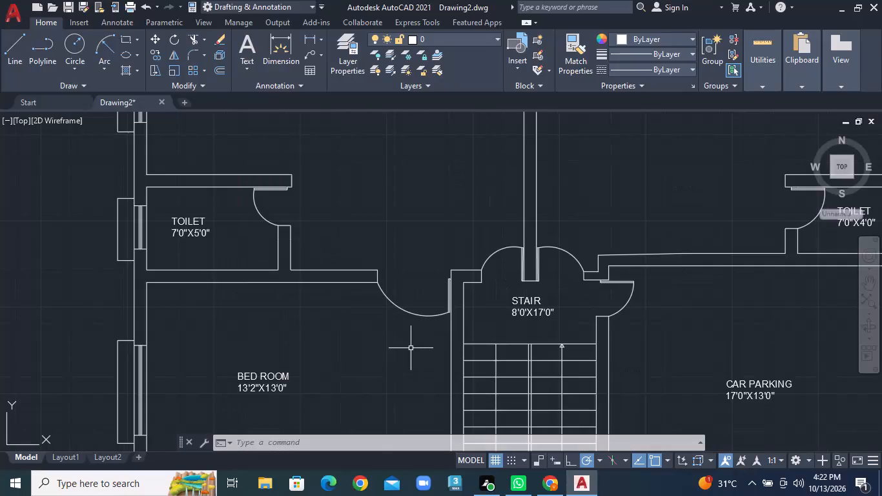
Move the TOILET 7'0"X4'0" label below the left flat's rear bedroom slightly right and down, towards the middle of its room.
scroll(491, 295, down, 1)
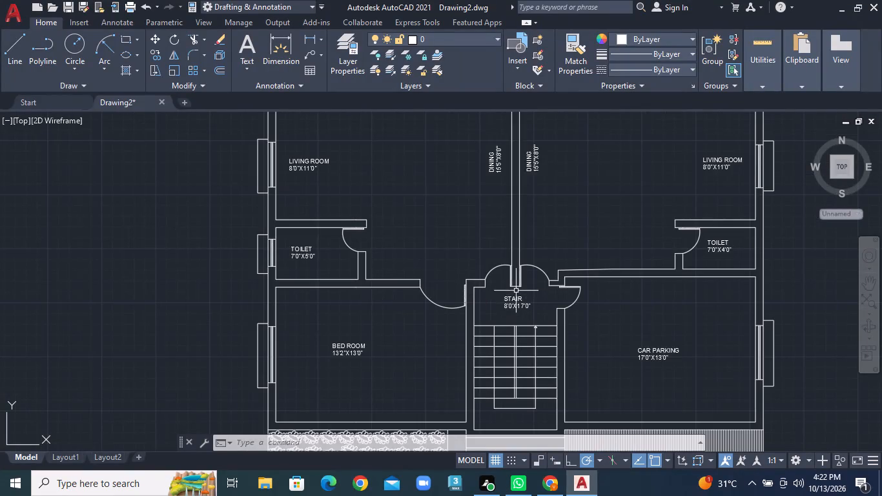
middle_drag(502, 289, 440, 307)
middle_drag(424, 315, 376, 343)
middle_drag(400, 294, 346, 363)
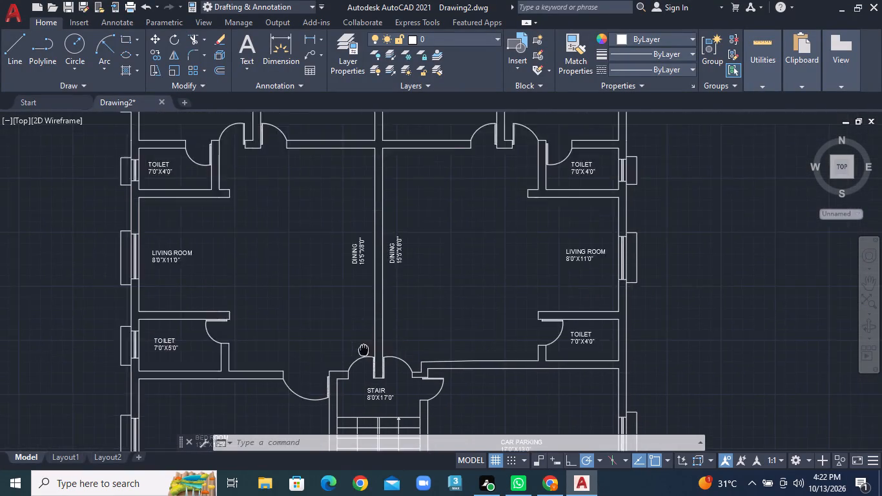
middle_drag(346, 363, 340, 367)
middle_drag(395, 247, 356, 391)
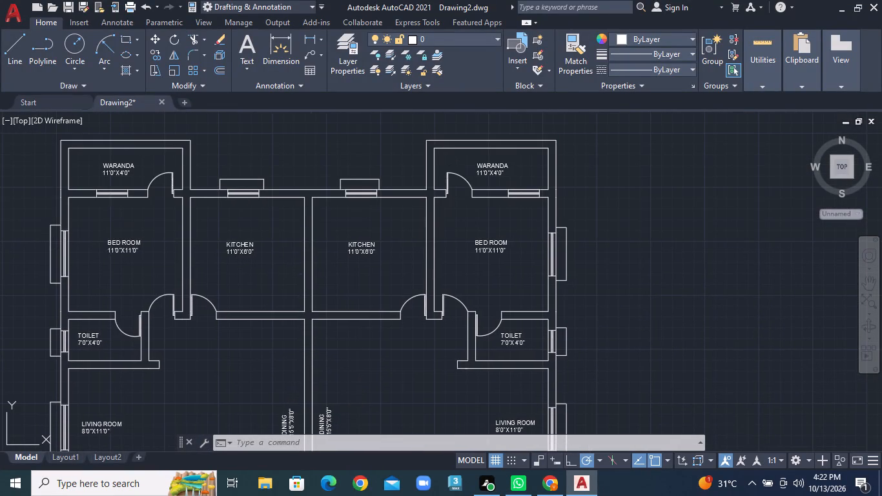
middle_drag(364, 269, 338, 343)
middle_drag(339, 344, 530, 276)
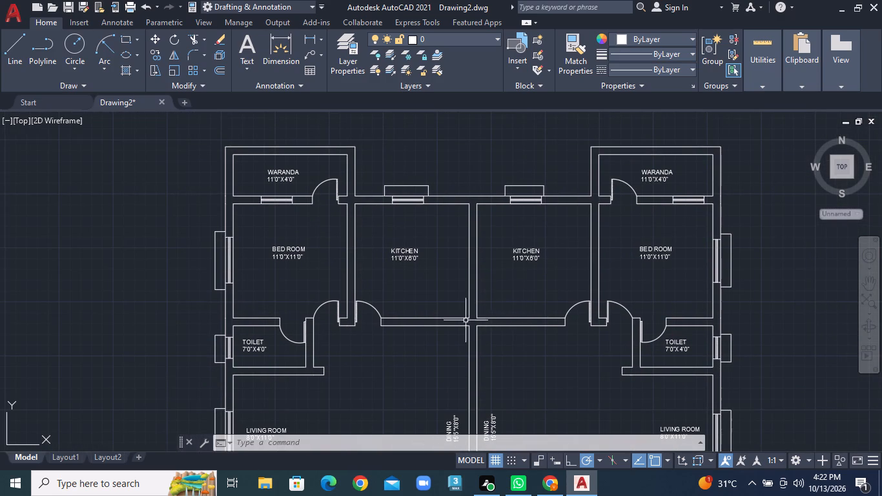
scroll(303, 348, up, 2)
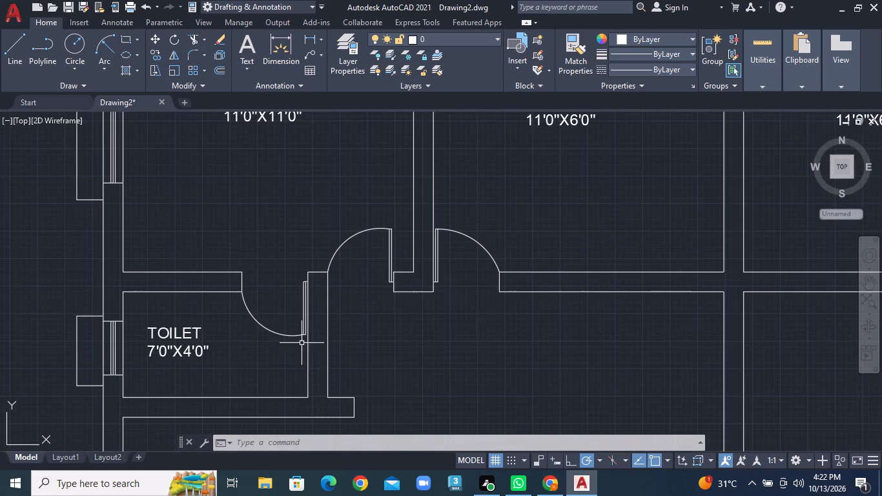
click(181, 332)
click(195, 335)
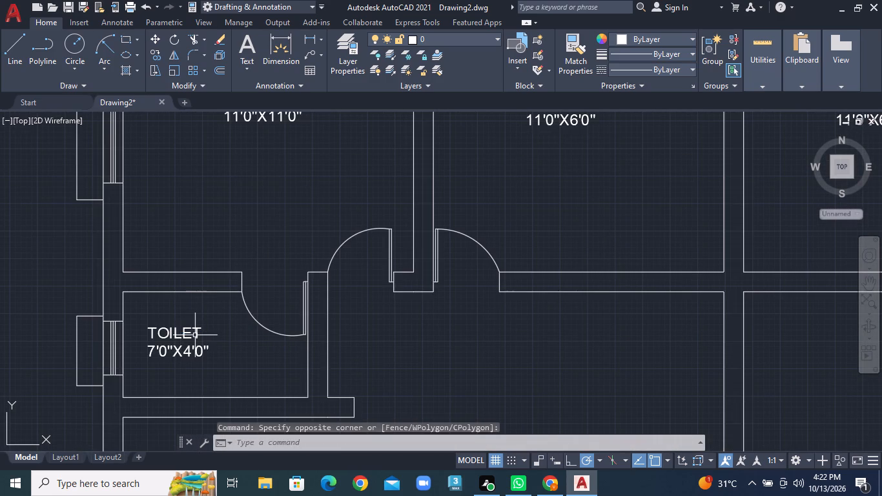
click(185, 336)
scroll(185, 336, up, 1)
right_click(185, 336)
click(224, 253)
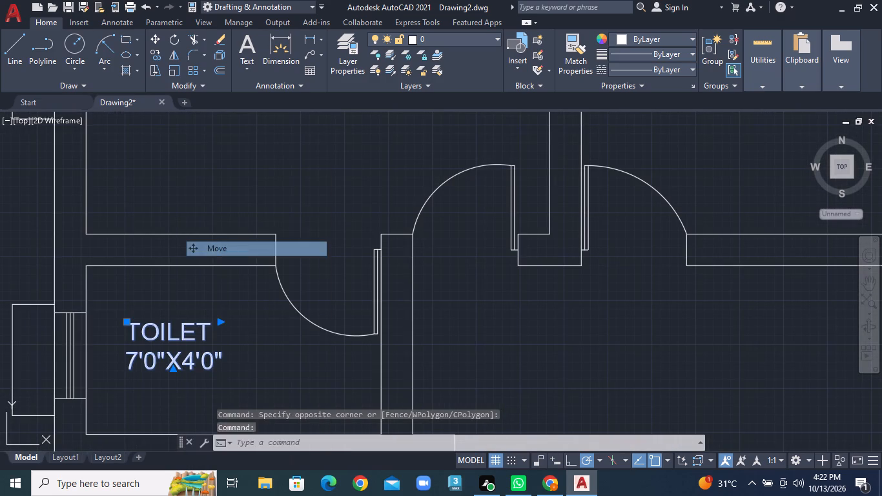
click(174, 343)
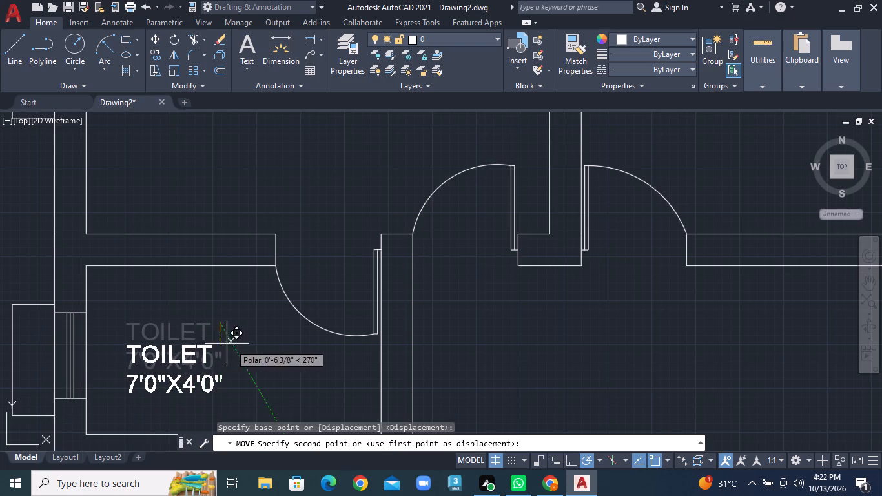
click(248, 340)
scroll(263, 388, down, 1)
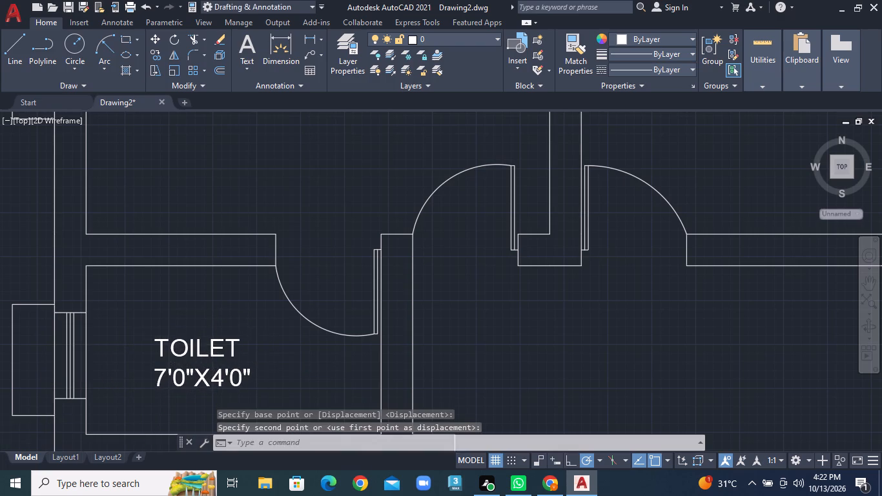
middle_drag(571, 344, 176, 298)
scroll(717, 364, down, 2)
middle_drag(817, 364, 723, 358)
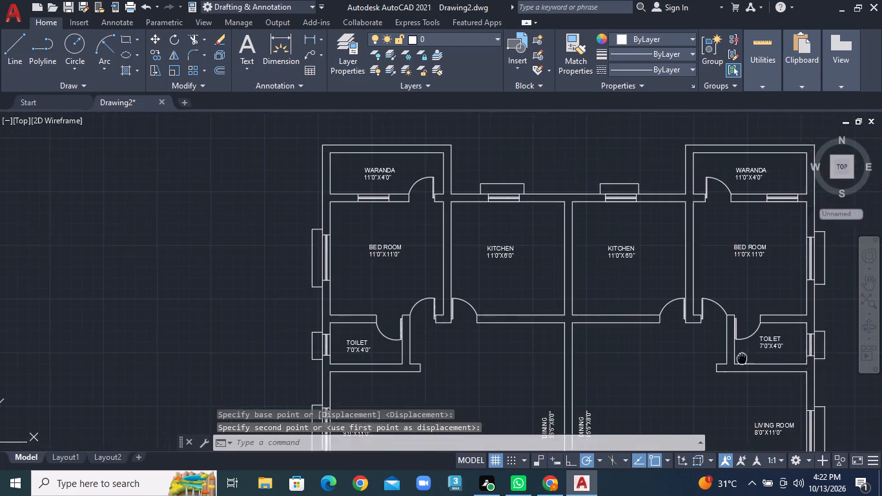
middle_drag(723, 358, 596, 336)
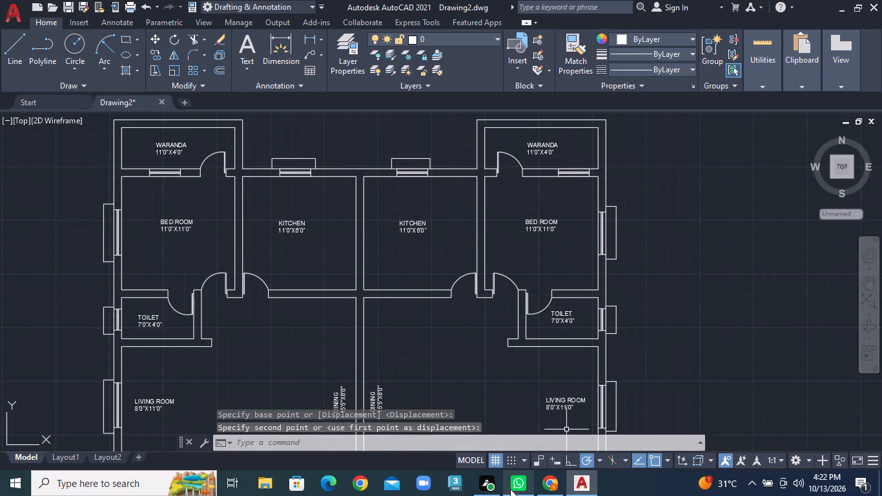